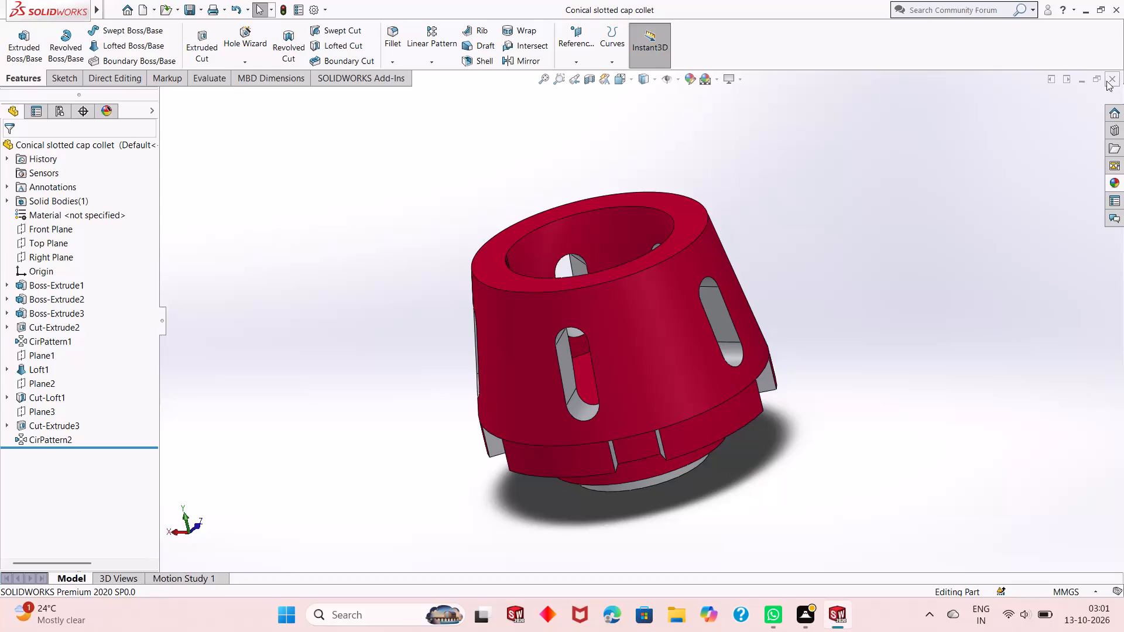
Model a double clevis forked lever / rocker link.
Close the Conical slotted cap collet part and create a new part document.
click(1109, 80)
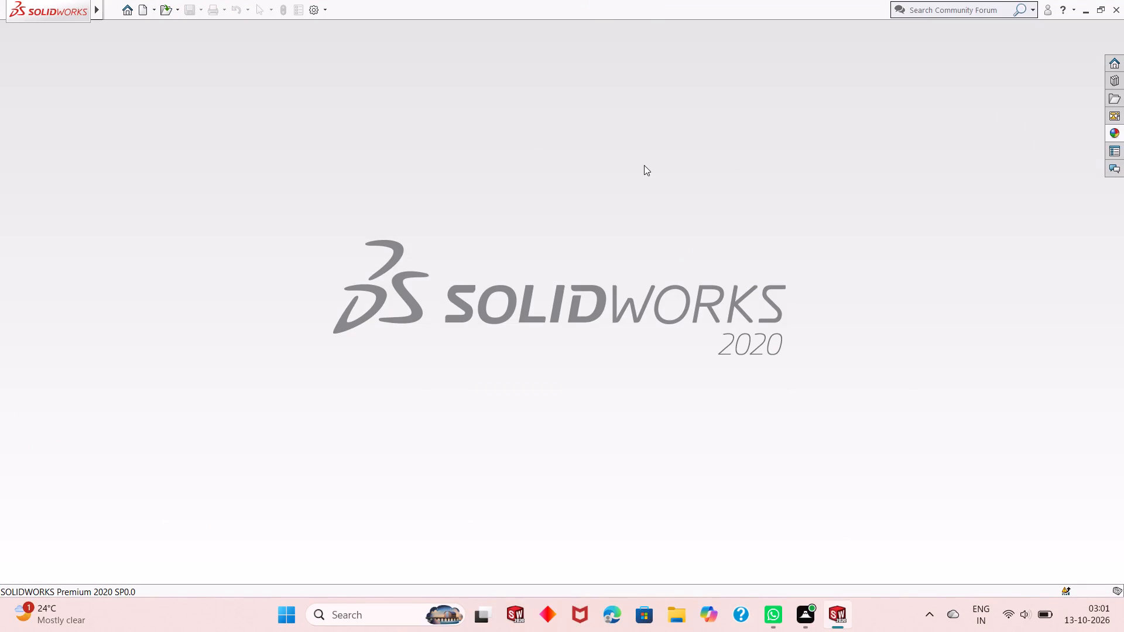
click(147, 10)
double_click(270, 284)
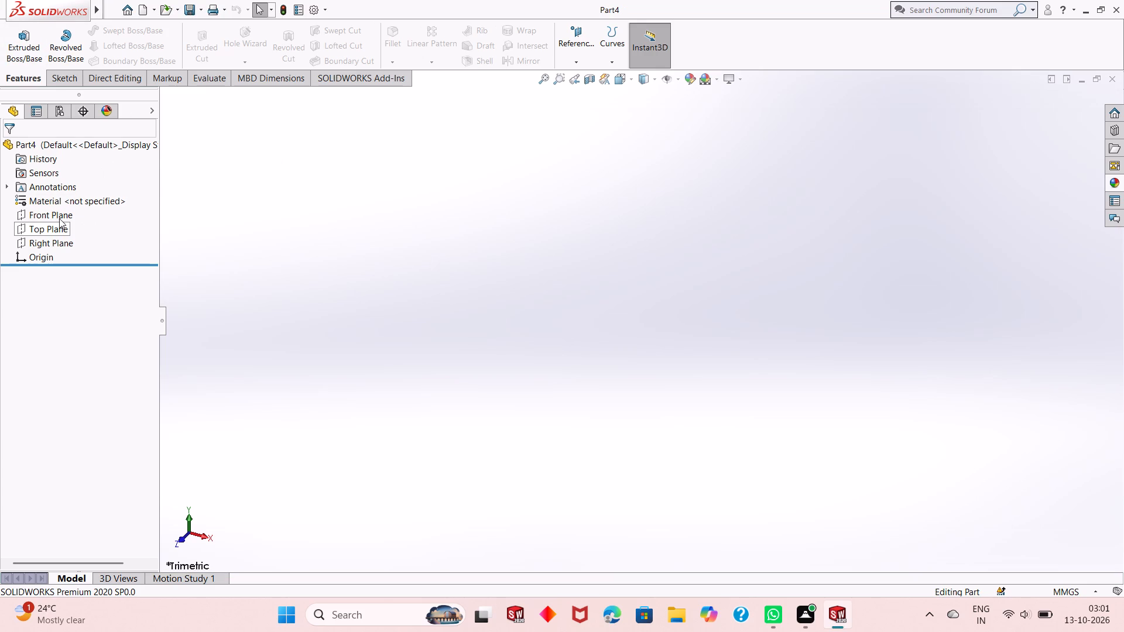
Sketch two concentric circles centred on the origin on the Right Plane, with radii of about 28 mm and 35 mm.
click(60, 239)
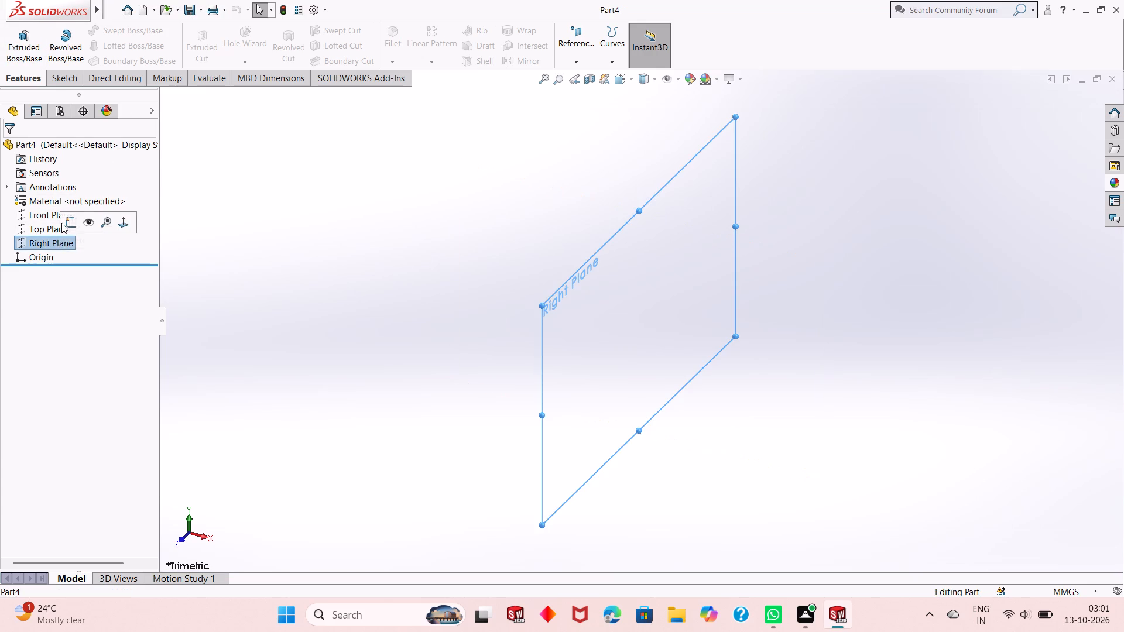
click(65, 222)
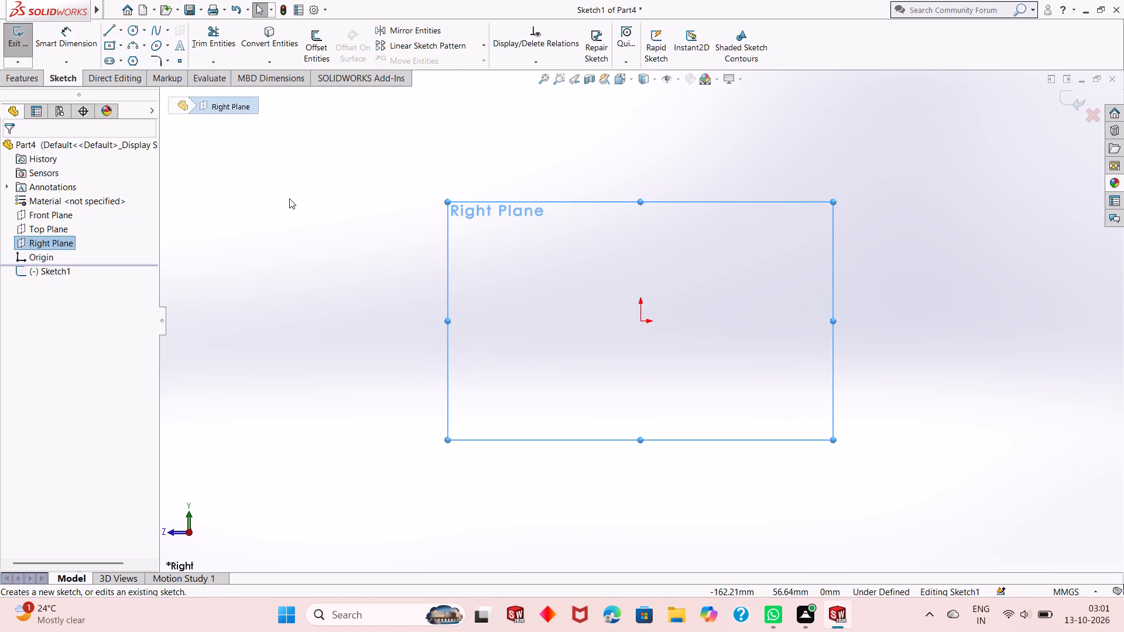
click(130, 33)
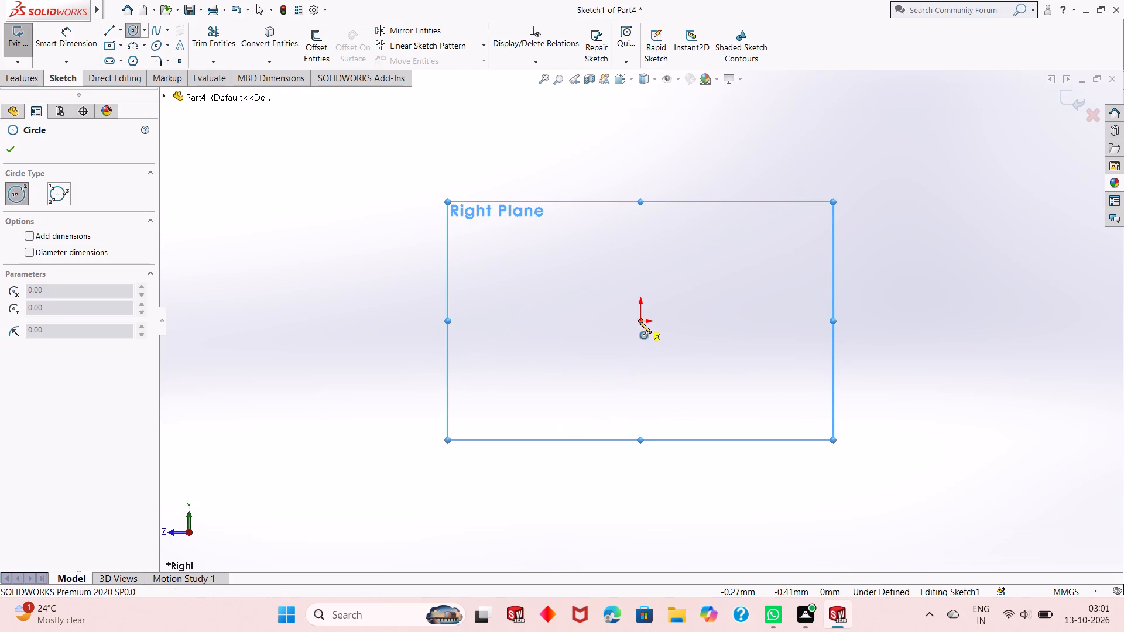
click(640, 322)
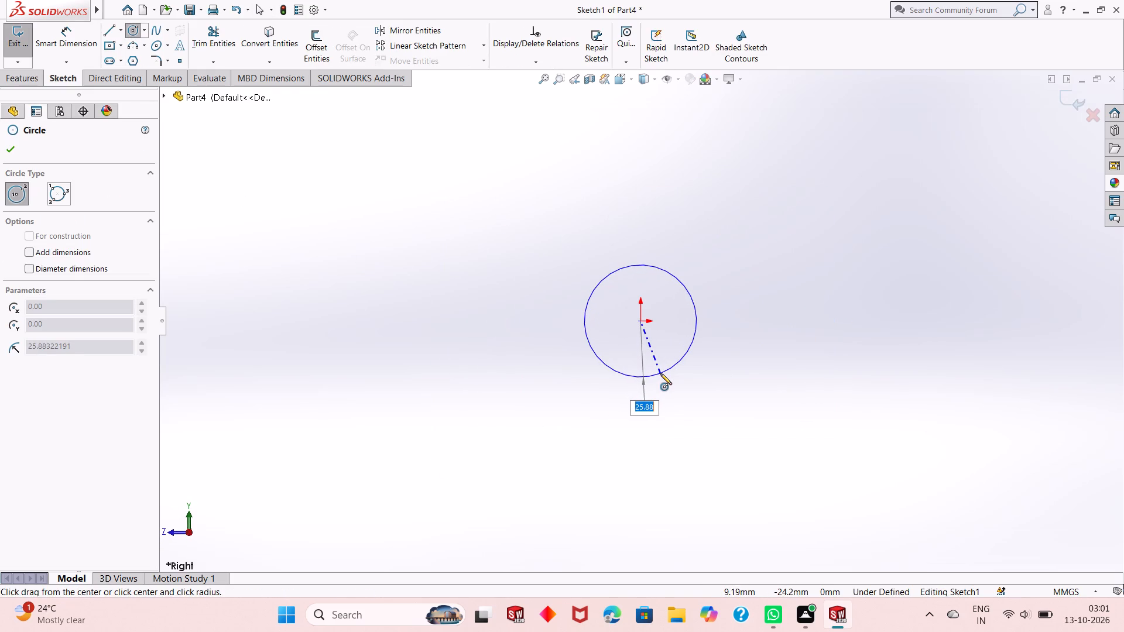
click(662, 379)
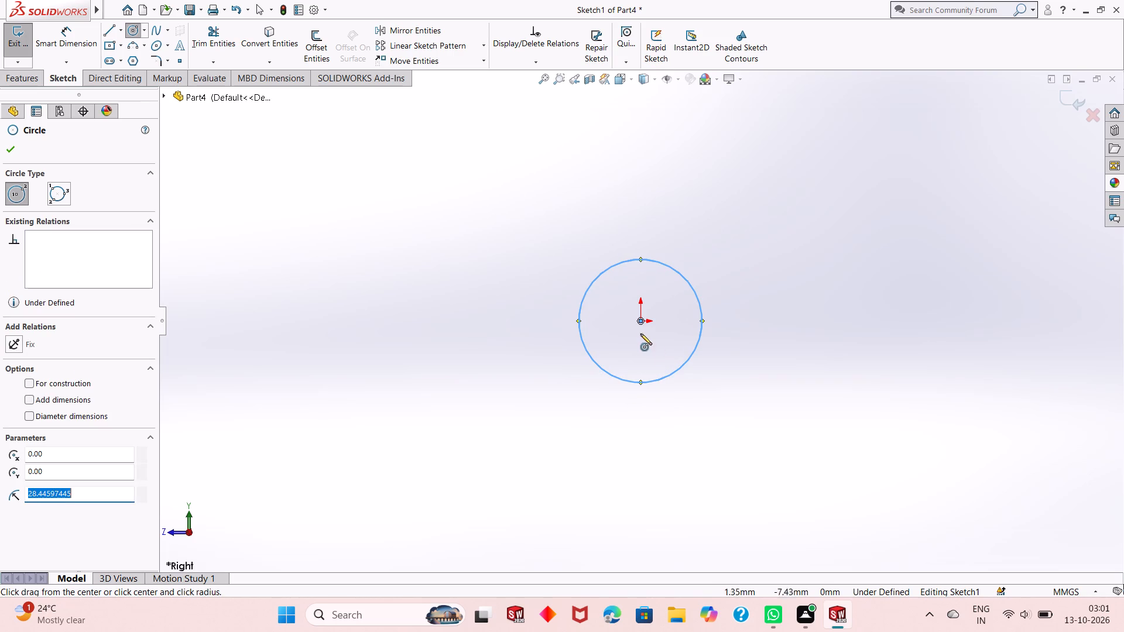
click(639, 321)
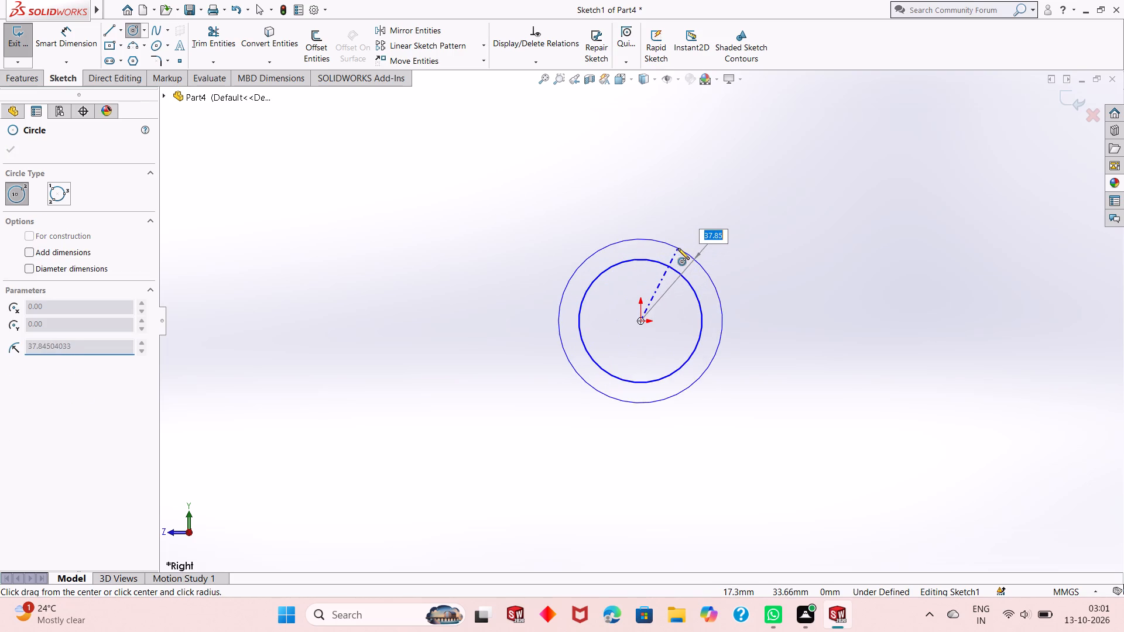
click(672, 251)
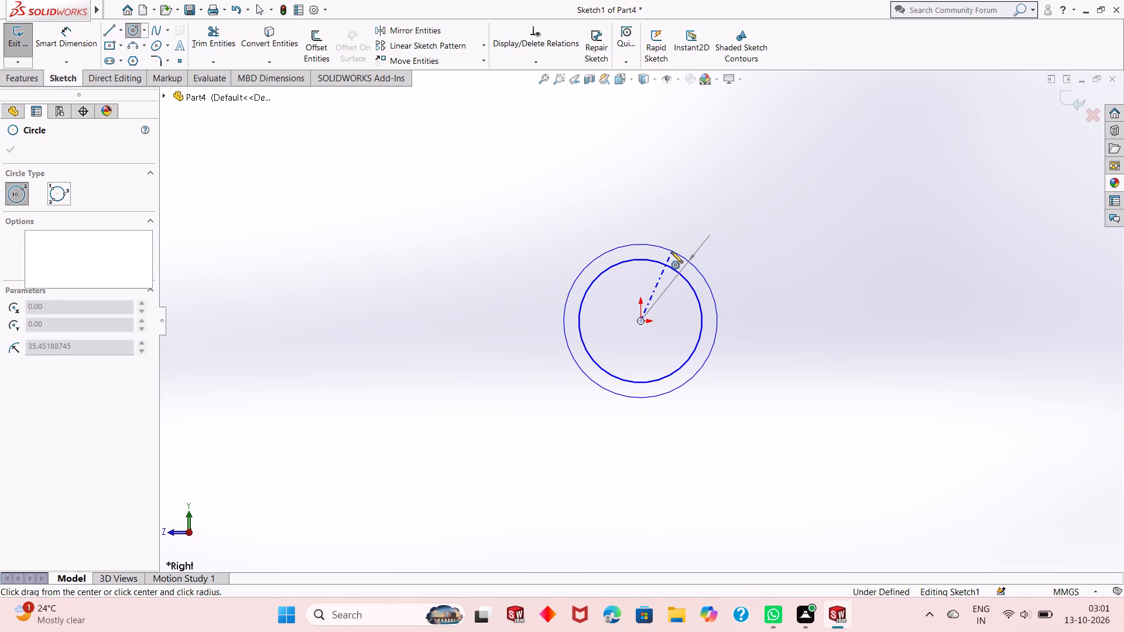
right_click(715, 229)
click(730, 232)
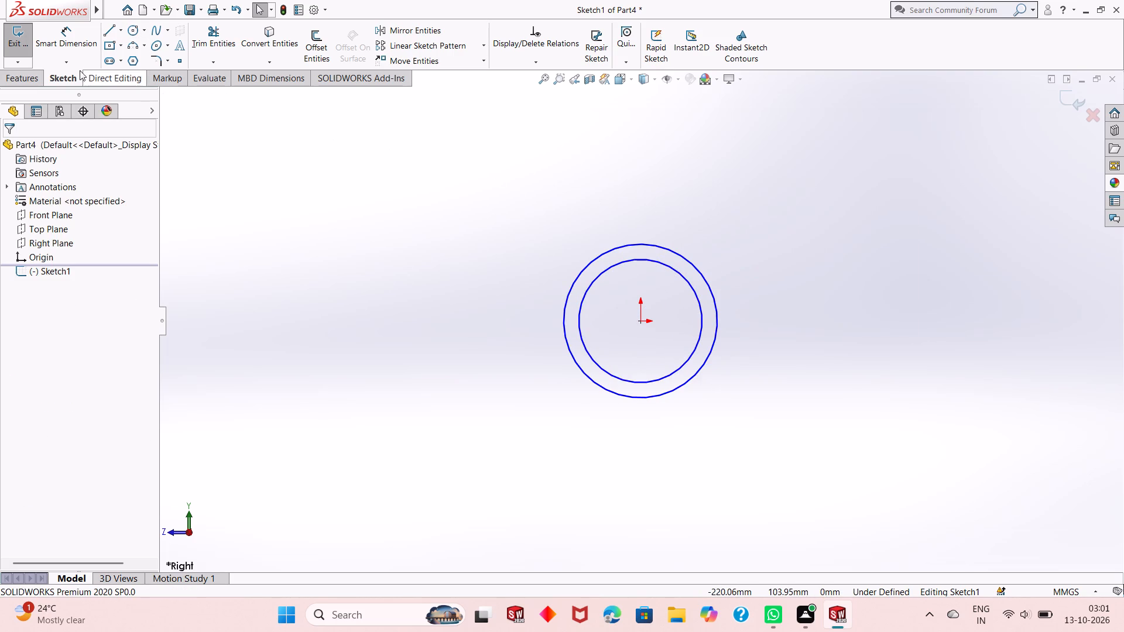
Dimension the outer circle's diameter as 56 mm and the inner circle's diameter as 32 mm.
click(59, 49)
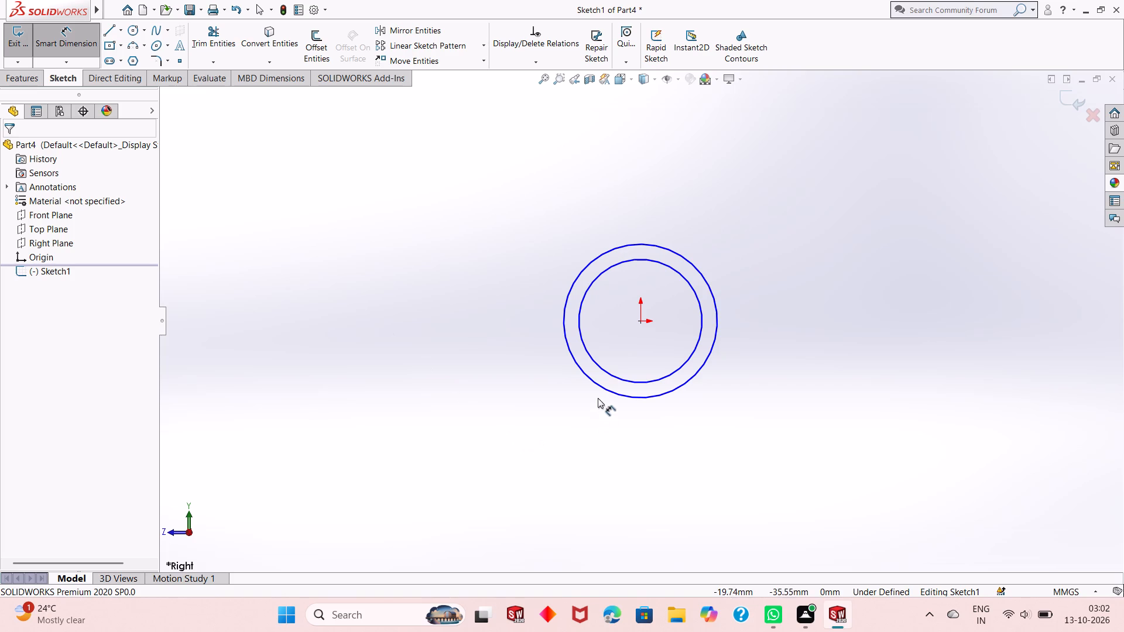
click(598, 387)
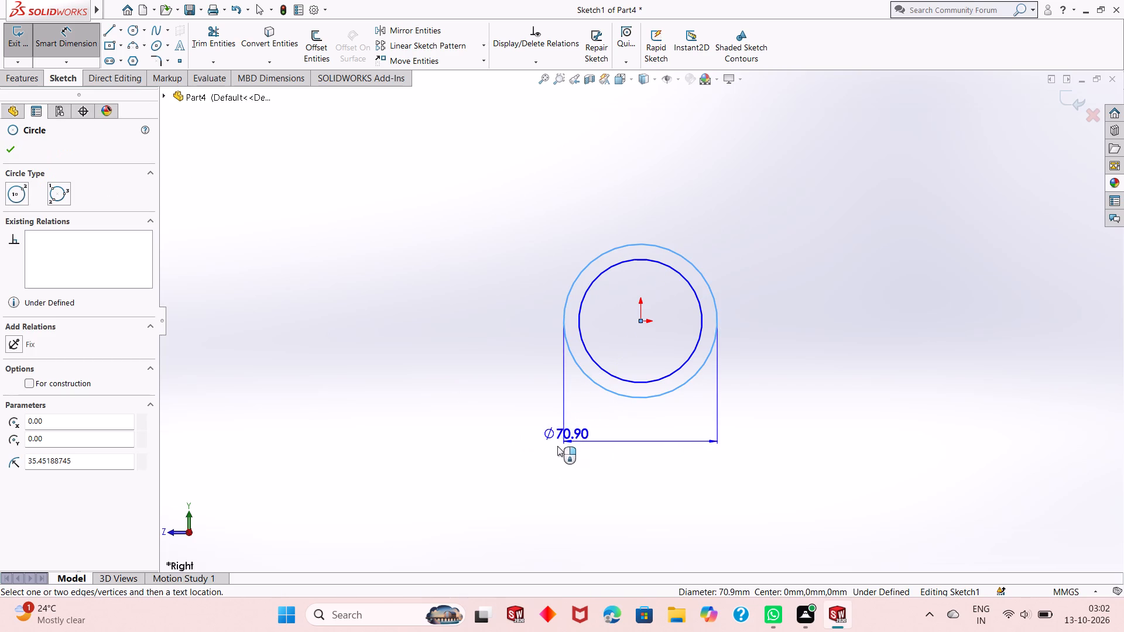
click(487, 456)
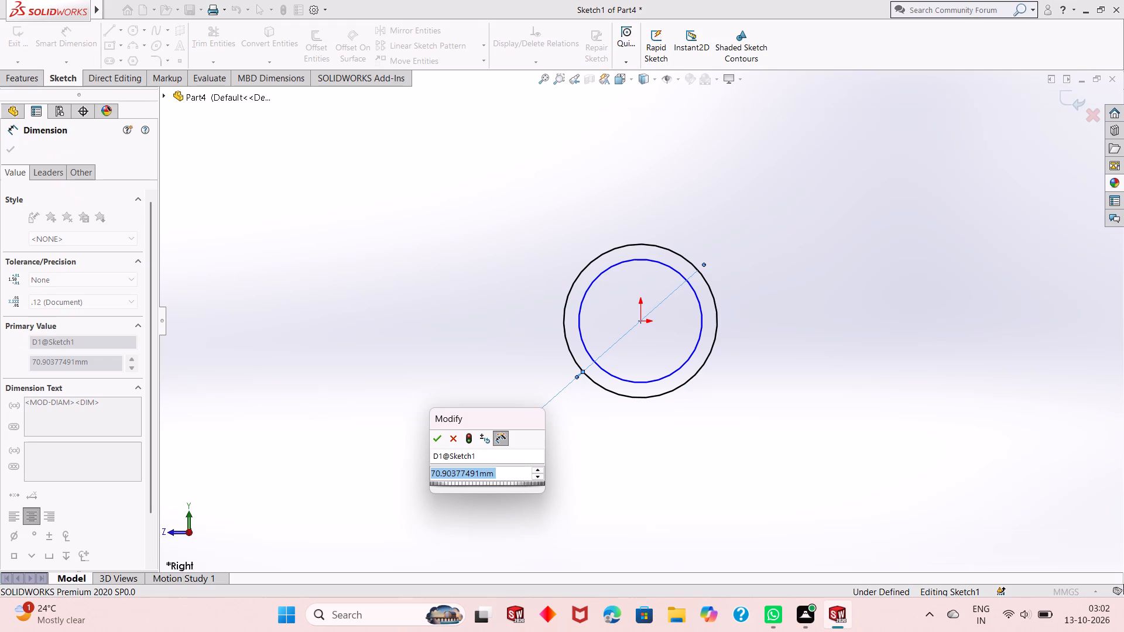
key(5)
key(6)
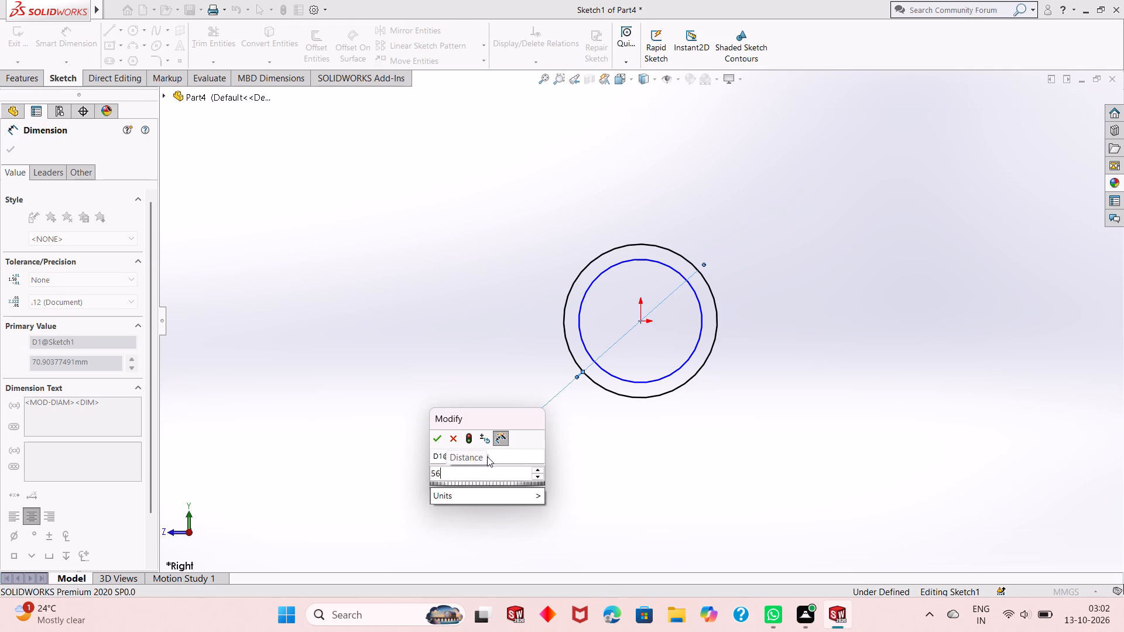
key(Return)
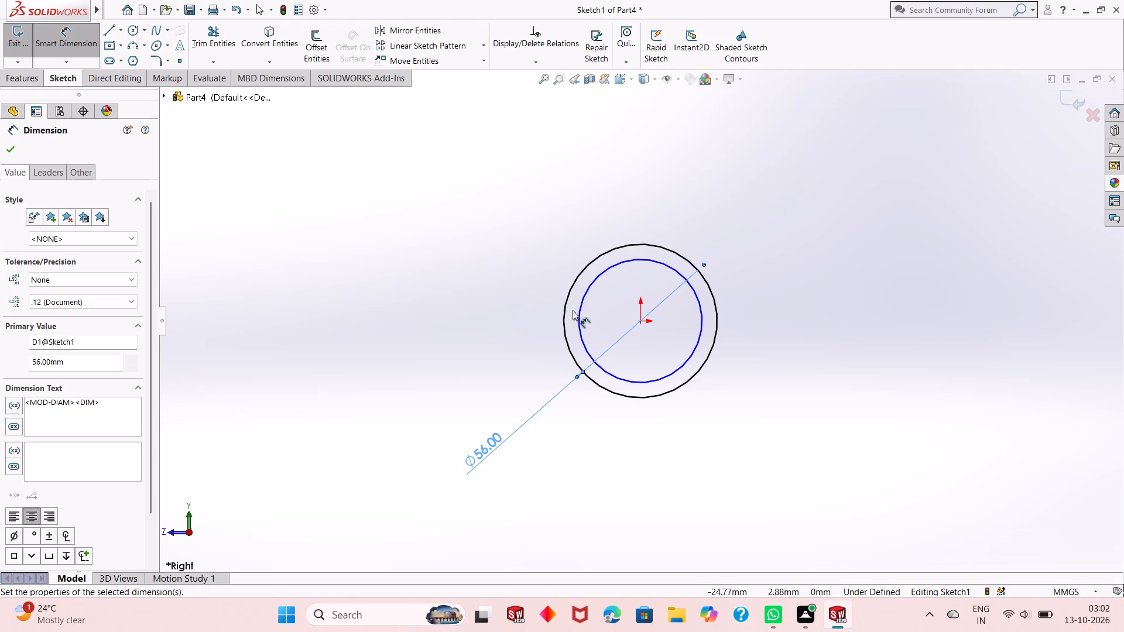
click(622, 380)
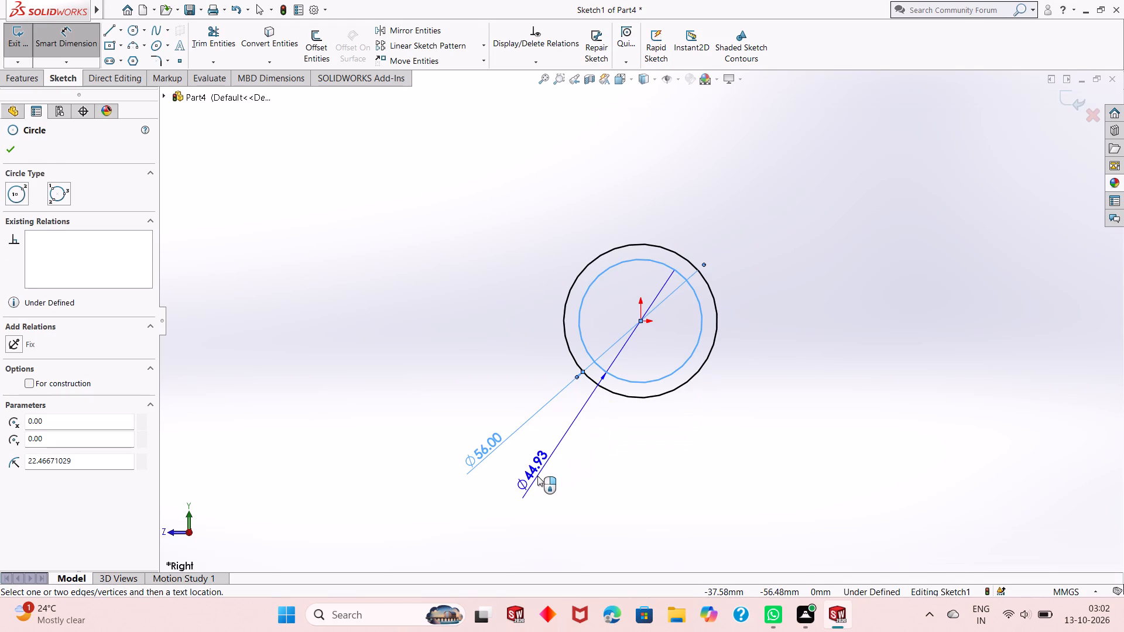
click(537, 476)
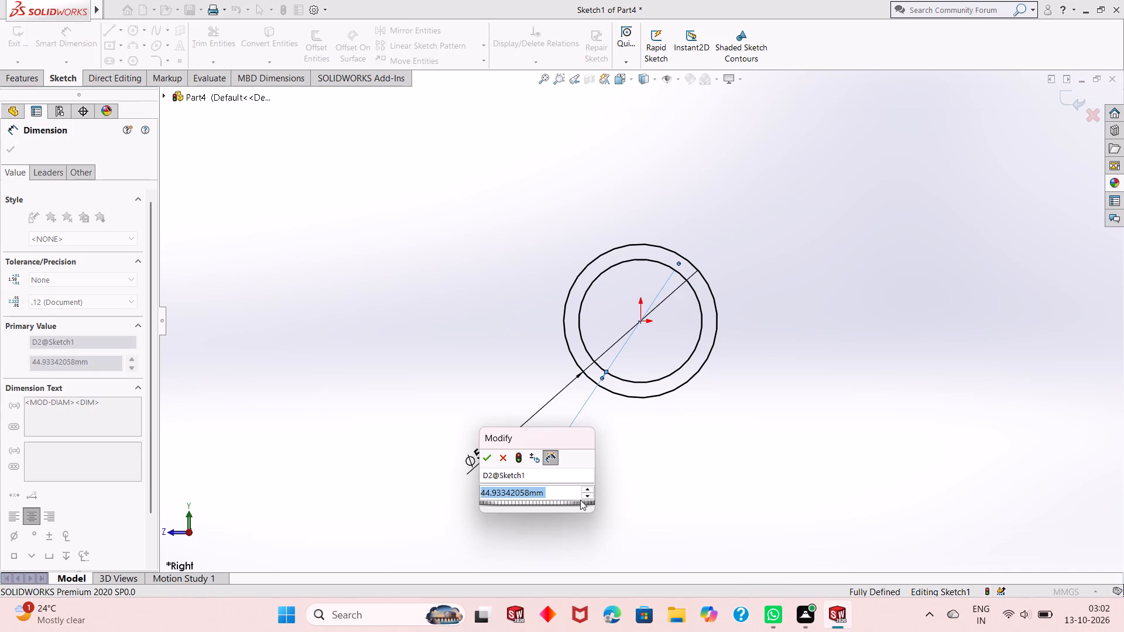
text(32)
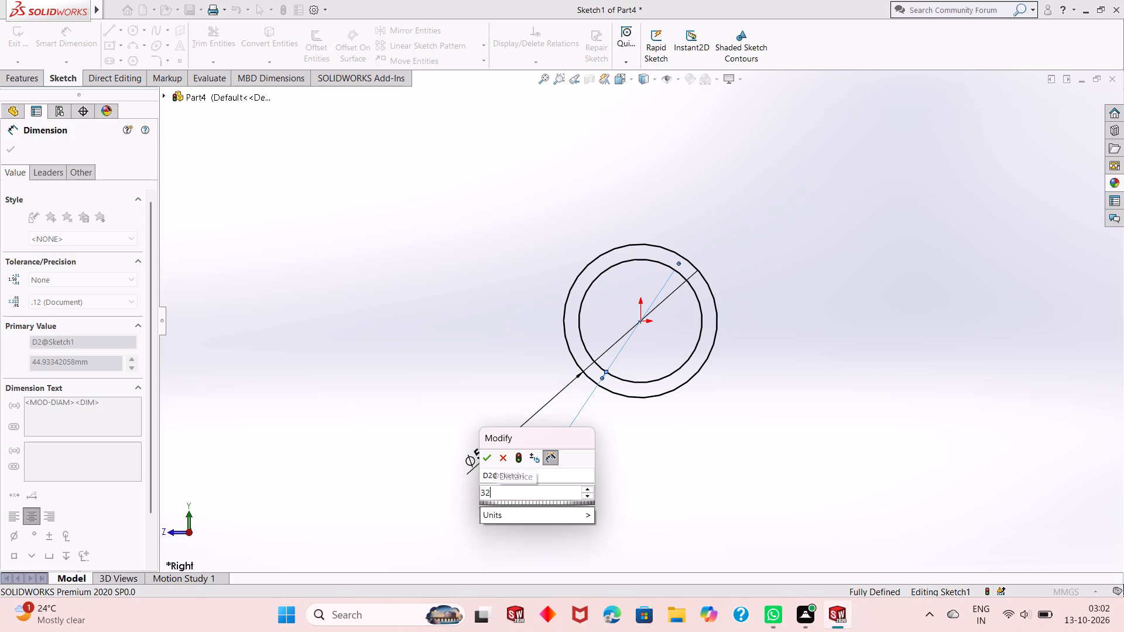
key(Return)
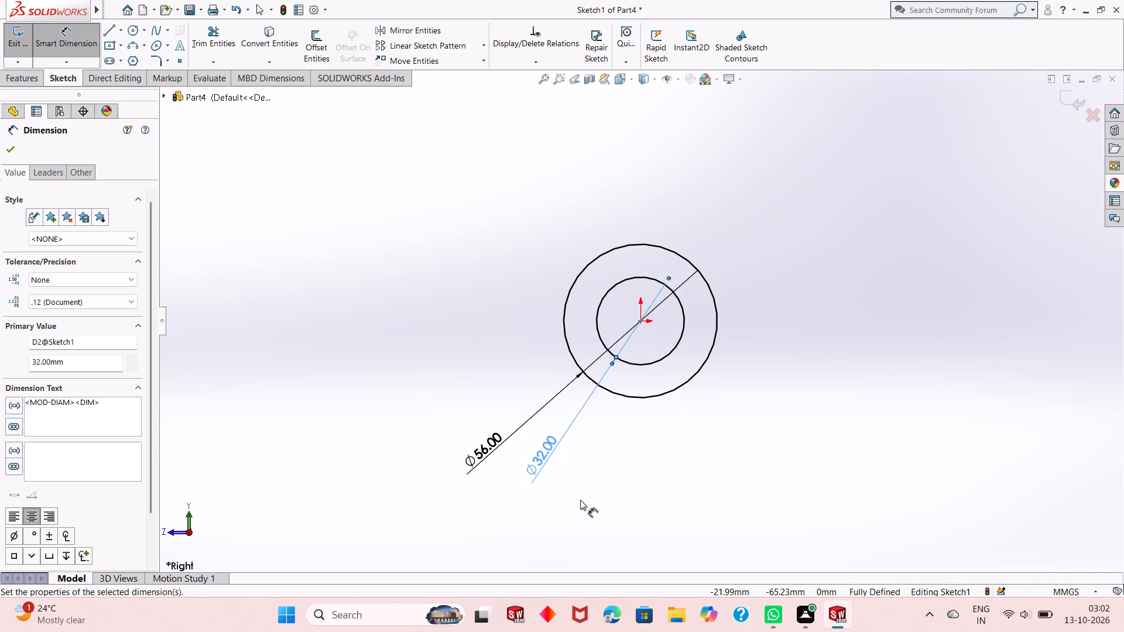
right_click(788, 295)
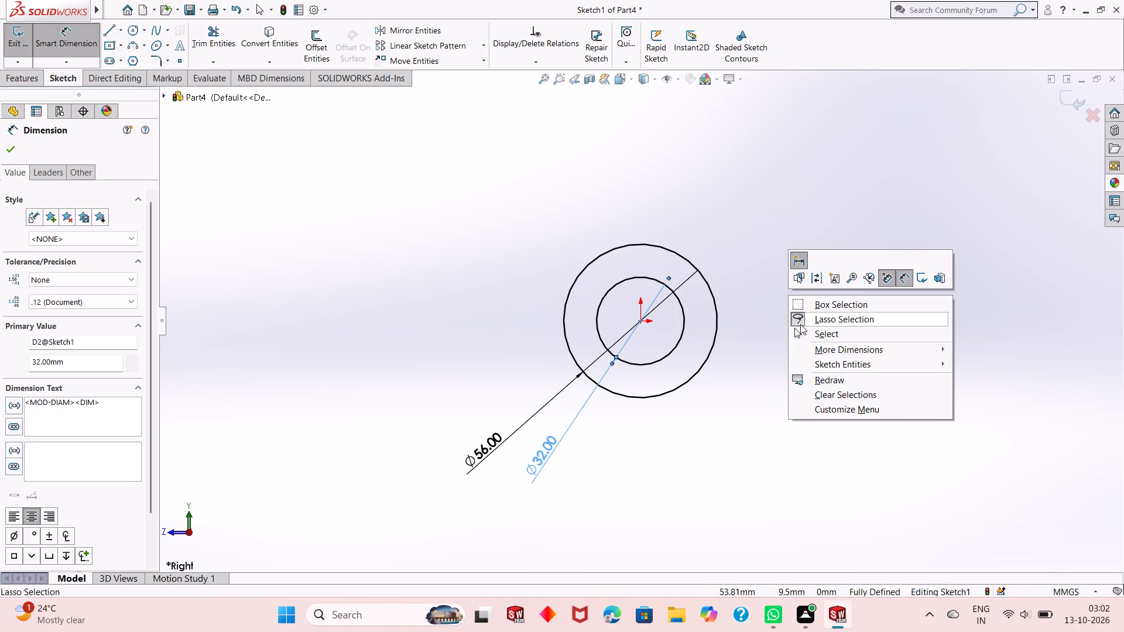
click(805, 335)
Extrude the ring sketch as a boss with the Mid Plane end condition and a total depth of 70 mm.
scroll(639, 376, up, 1)
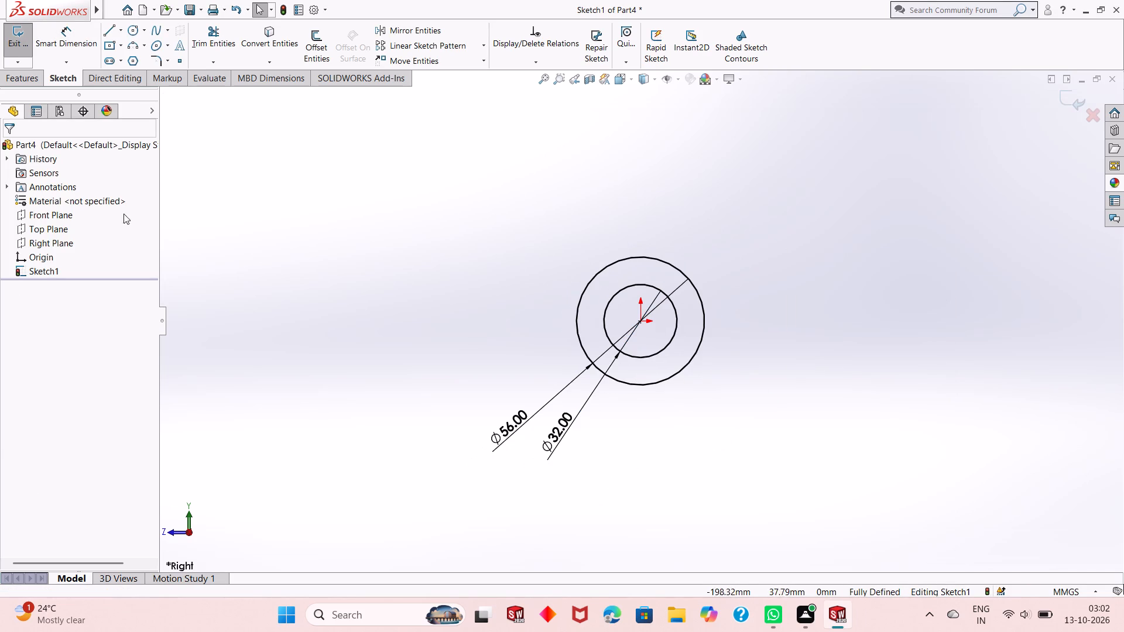
click(27, 81)
click(25, 47)
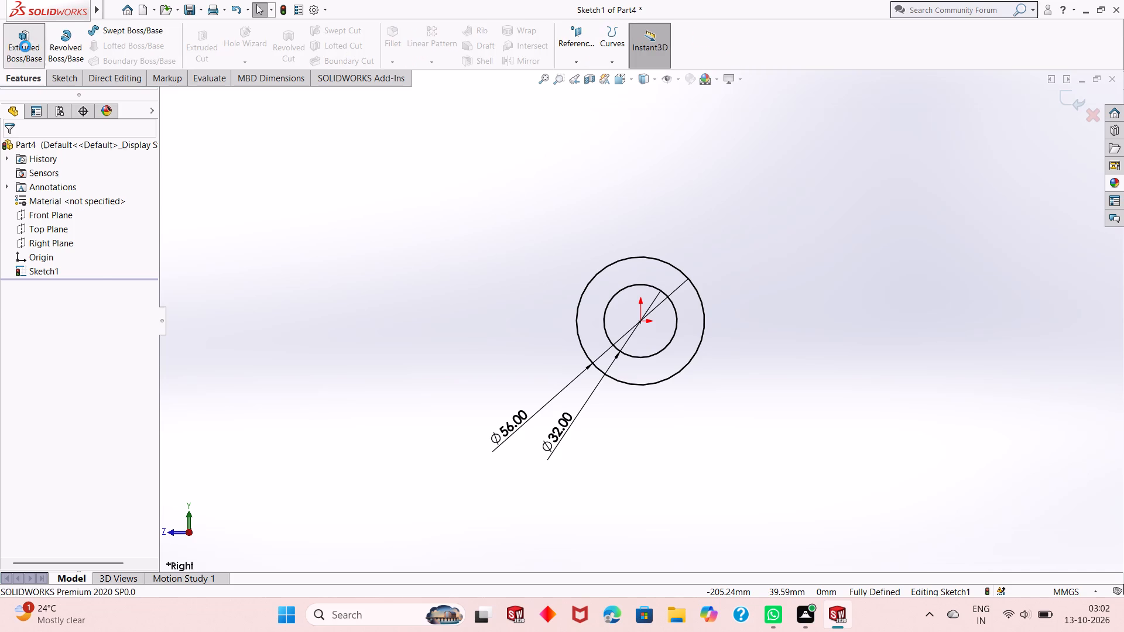
middle_drag(588, 298, 592, 245)
middle_drag(603, 243, 638, 276)
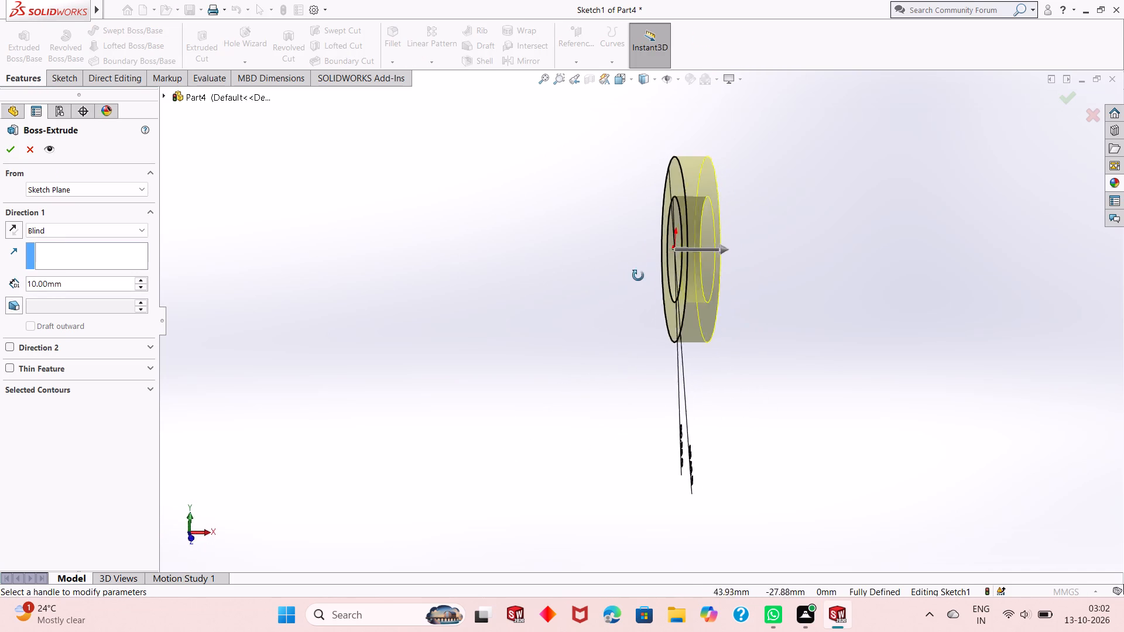
middle_drag(638, 276, 603, 259)
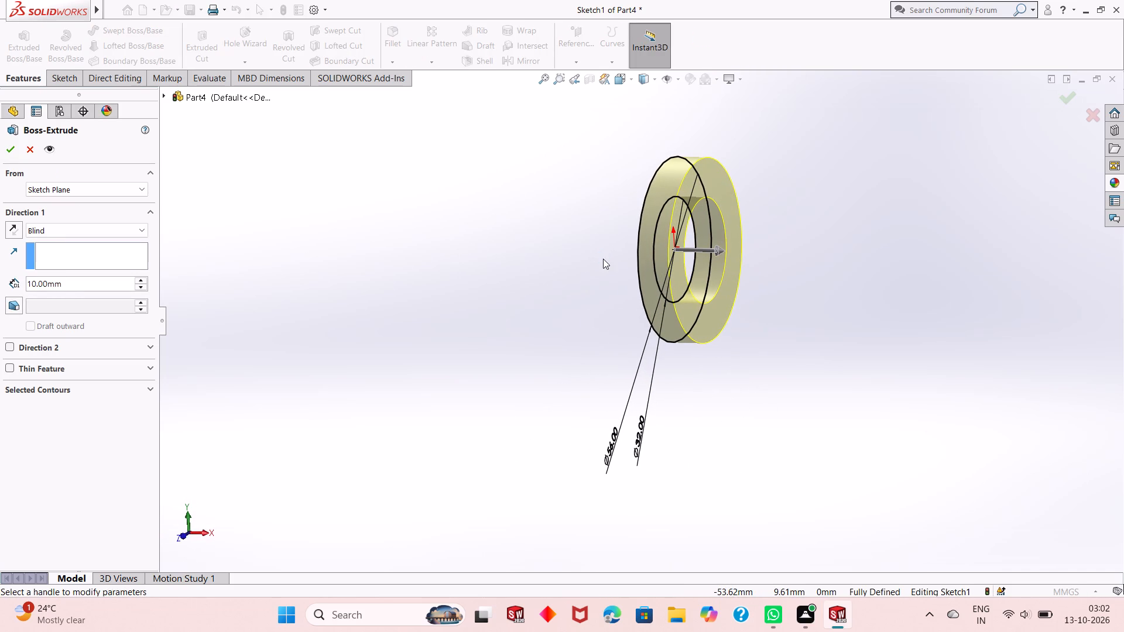
click(56, 225)
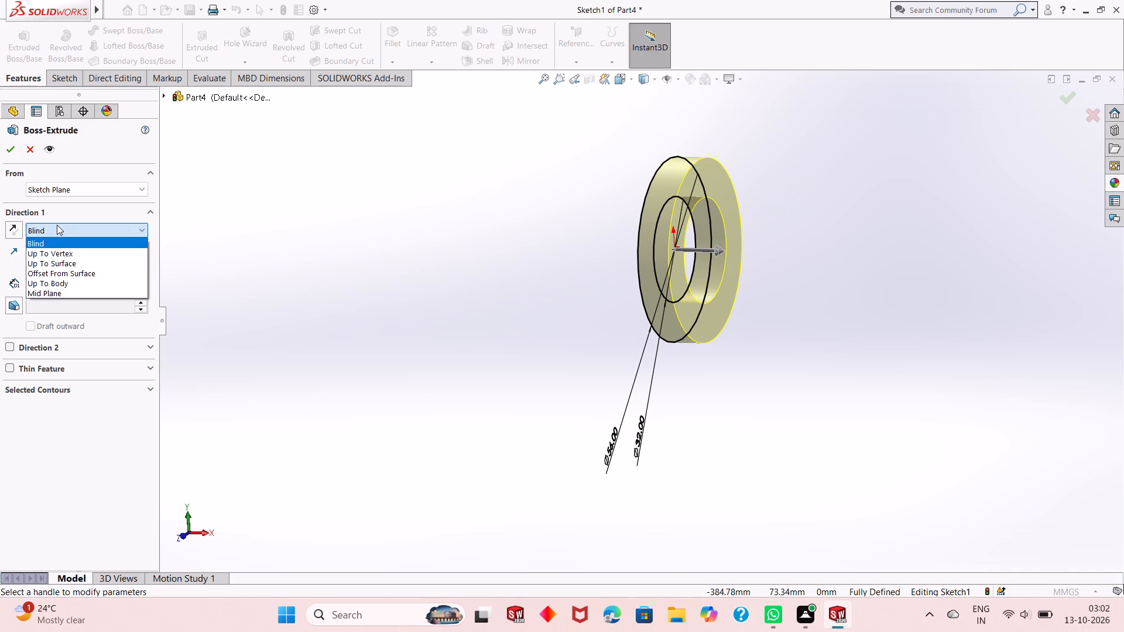
click(63, 291)
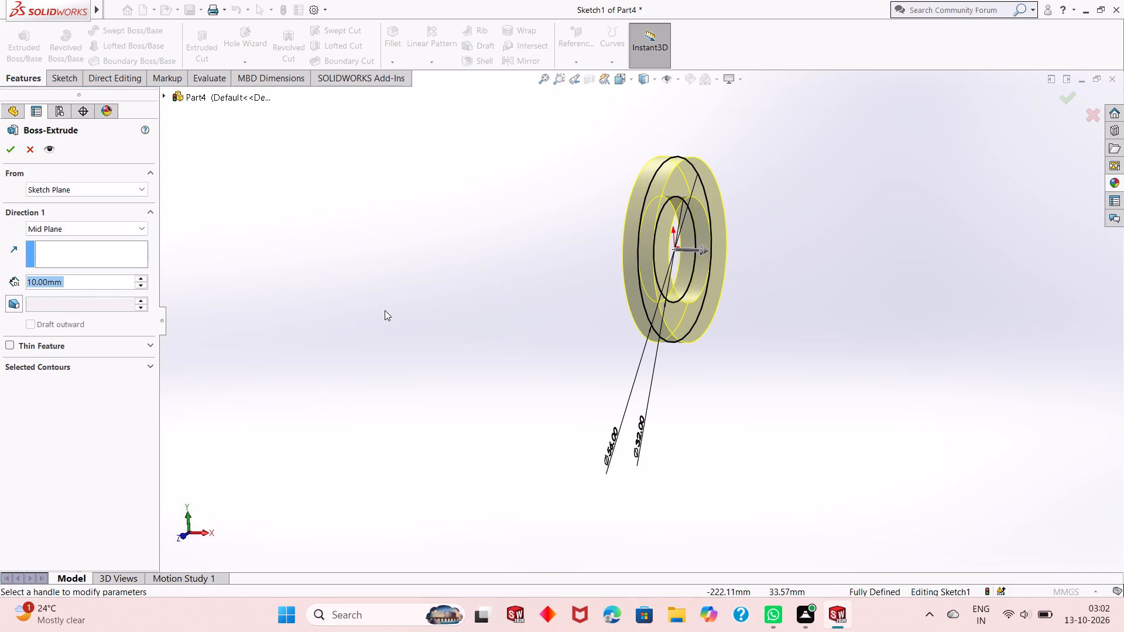
middle_drag(408, 317, 423, 352)
double_click(87, 280)
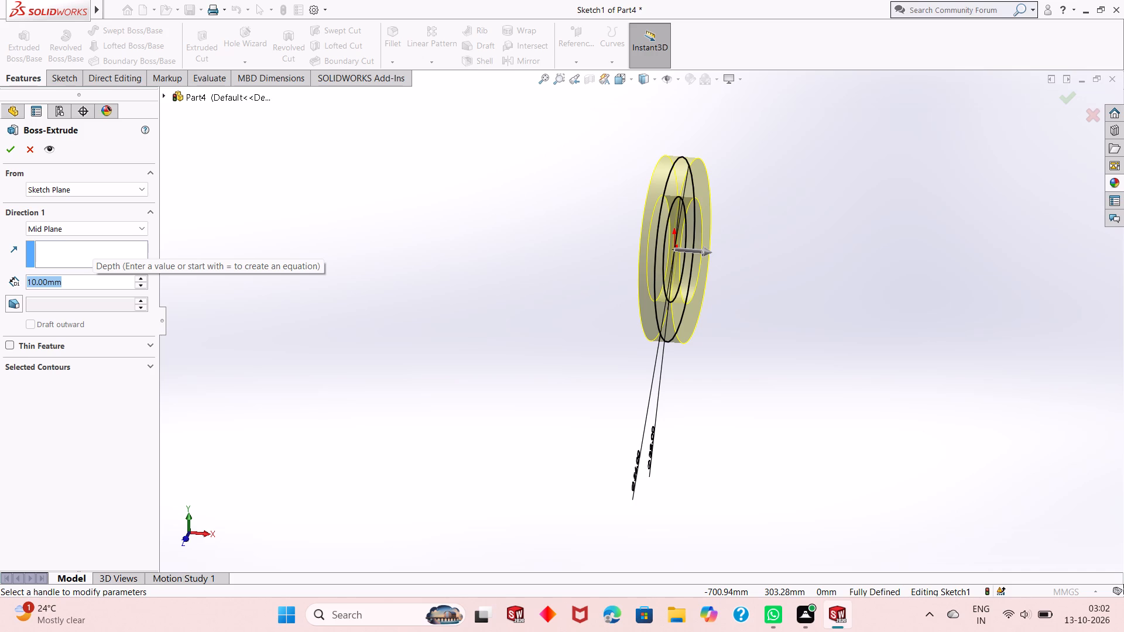
text(18+)
text(34+18)
key(Return)
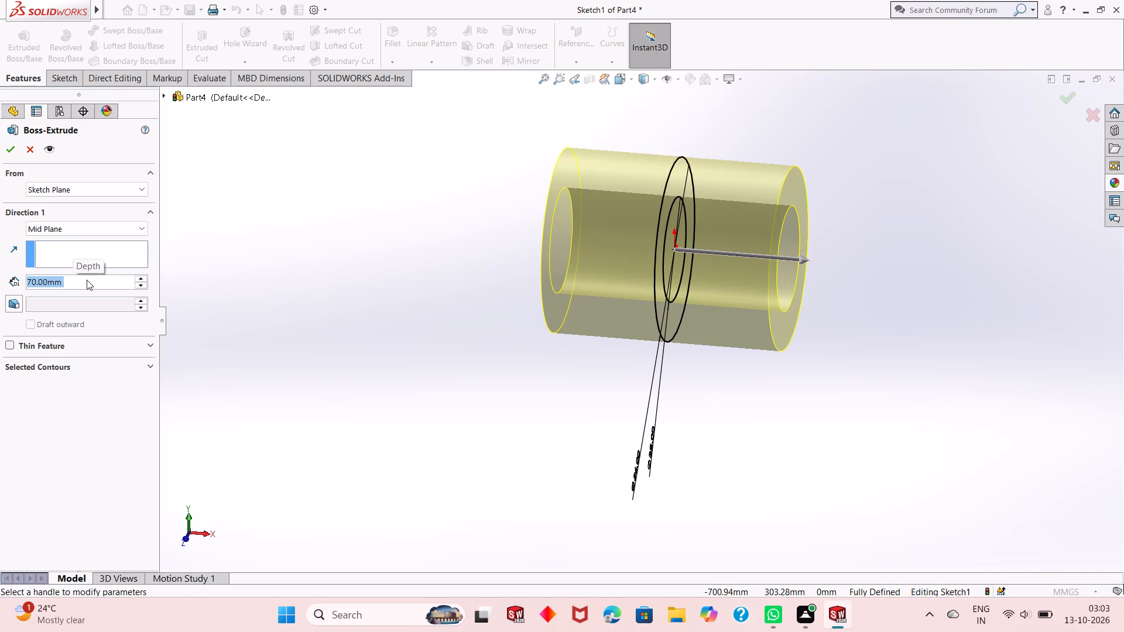
click(13, 153)
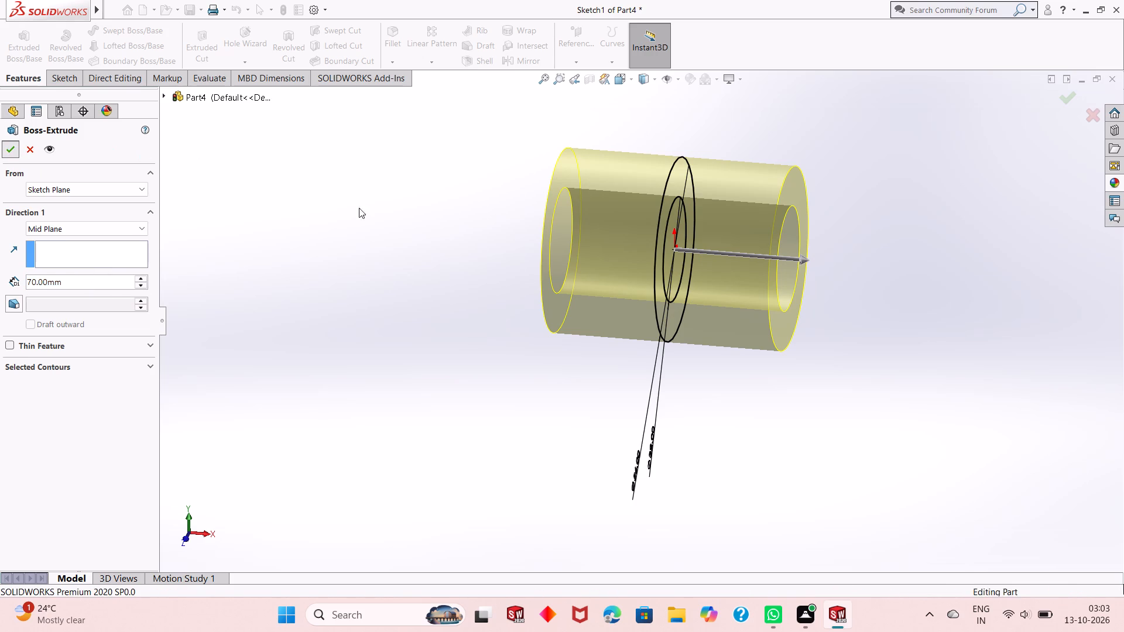
click(479, 282)
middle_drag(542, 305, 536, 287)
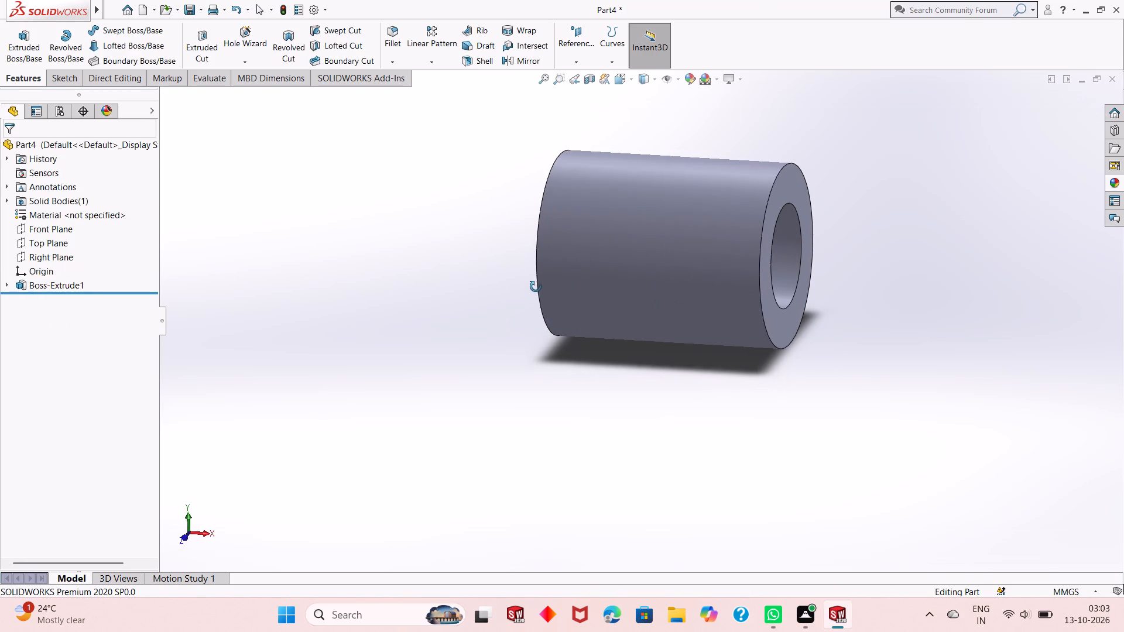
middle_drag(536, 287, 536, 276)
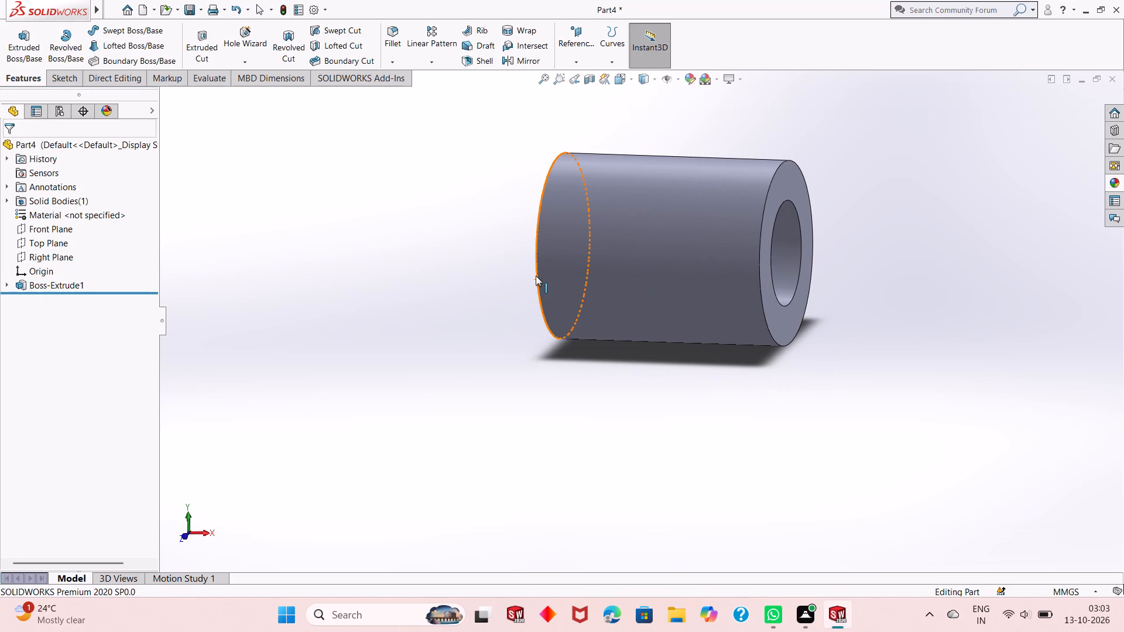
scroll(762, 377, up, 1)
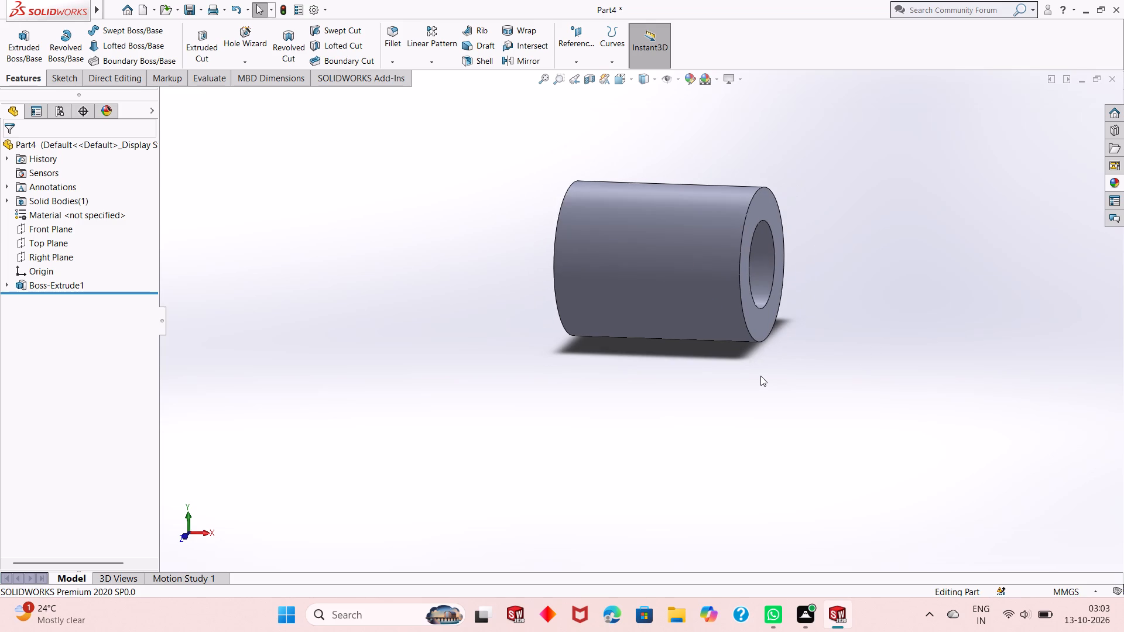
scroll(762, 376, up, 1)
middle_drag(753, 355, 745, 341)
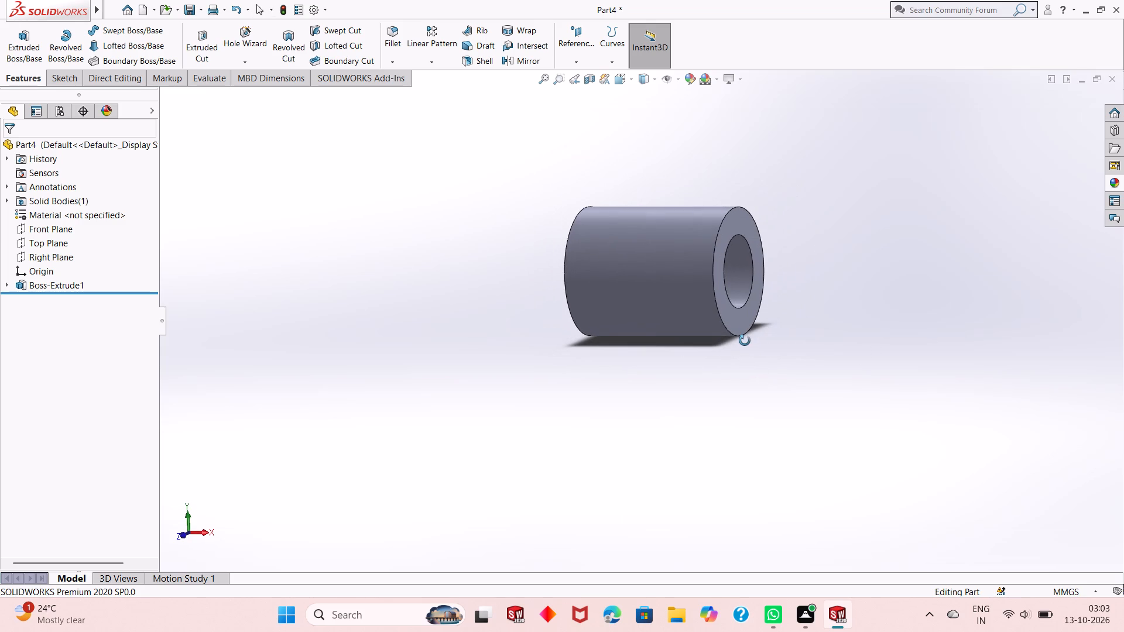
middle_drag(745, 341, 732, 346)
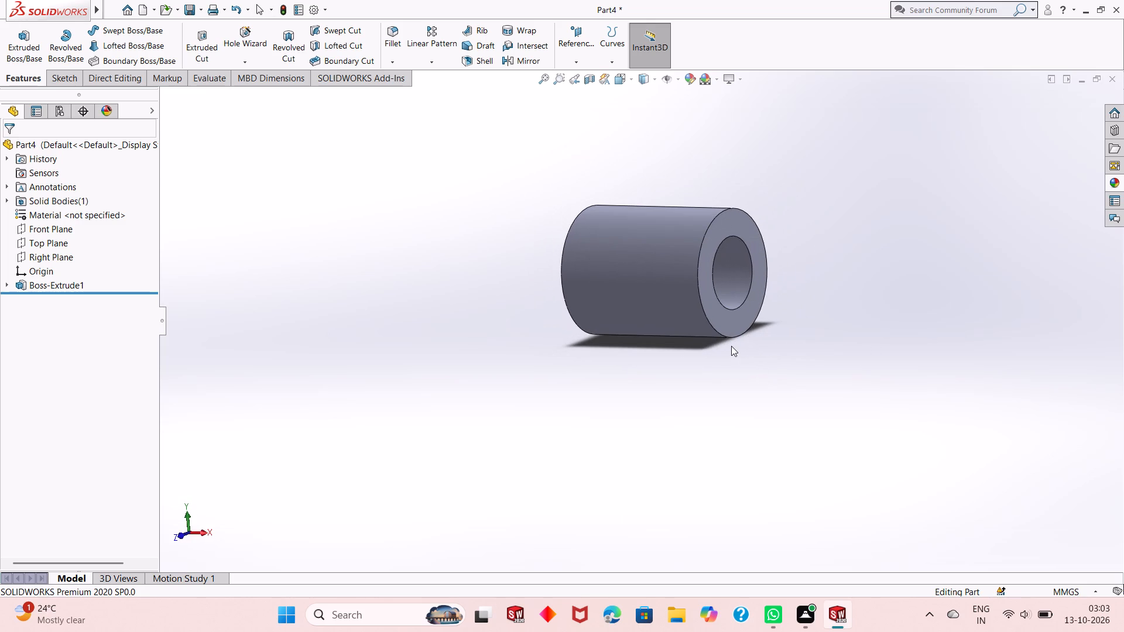
Open a new sketch on the Front Plane and start the Line tool with the As sketched orientation.
middle_drag(717, 346, 677, 343)
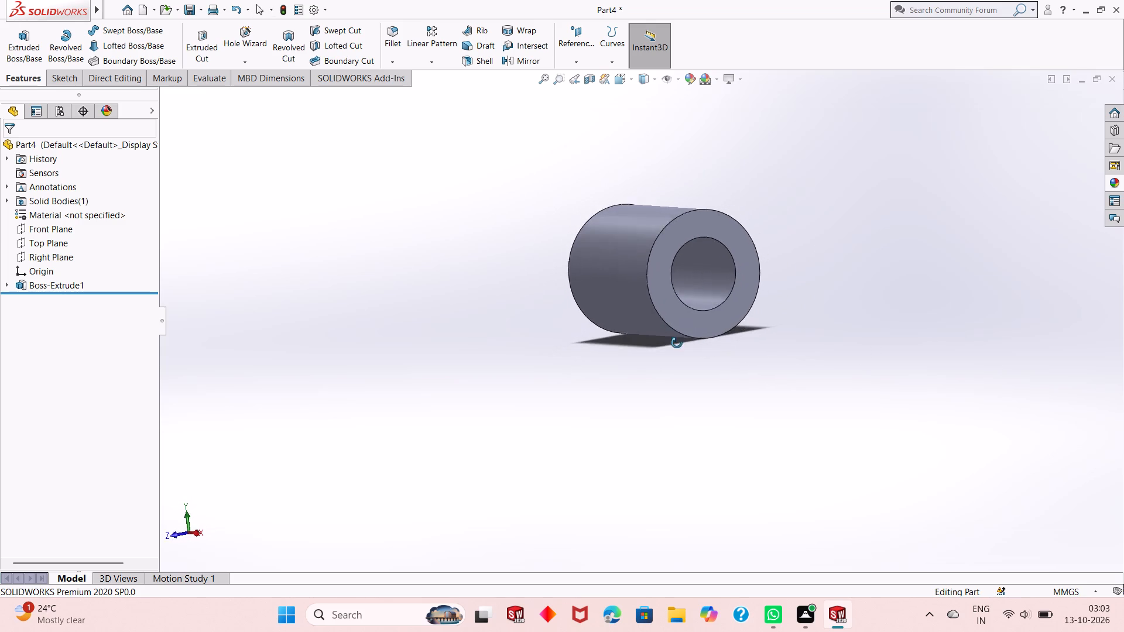
middle_drag(677, 343, 697, 328)
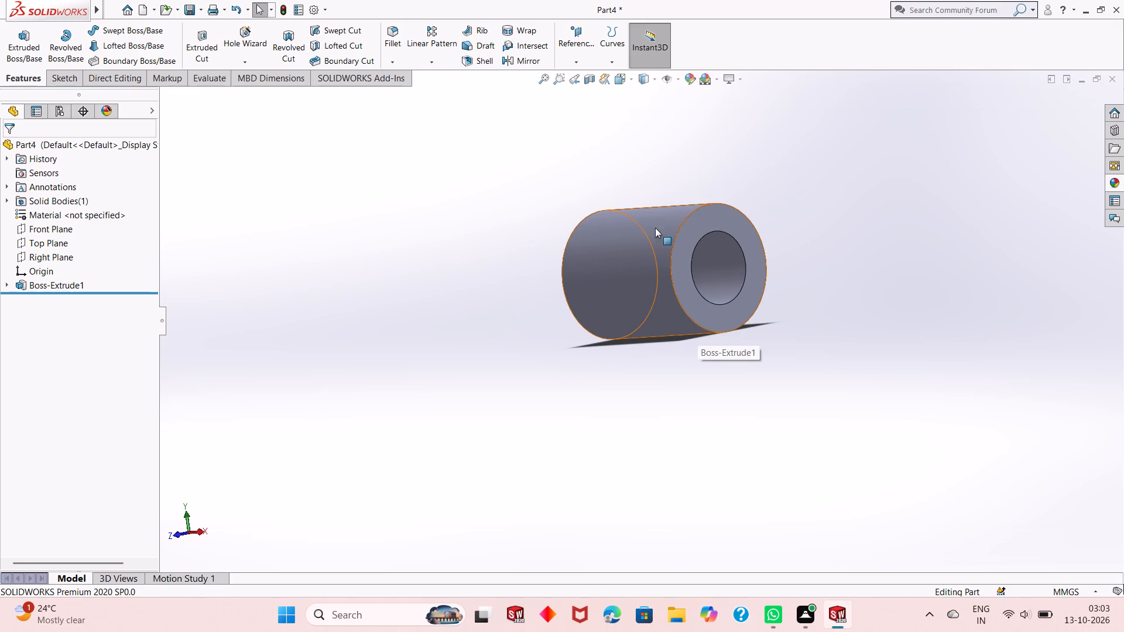
click(566, 61)
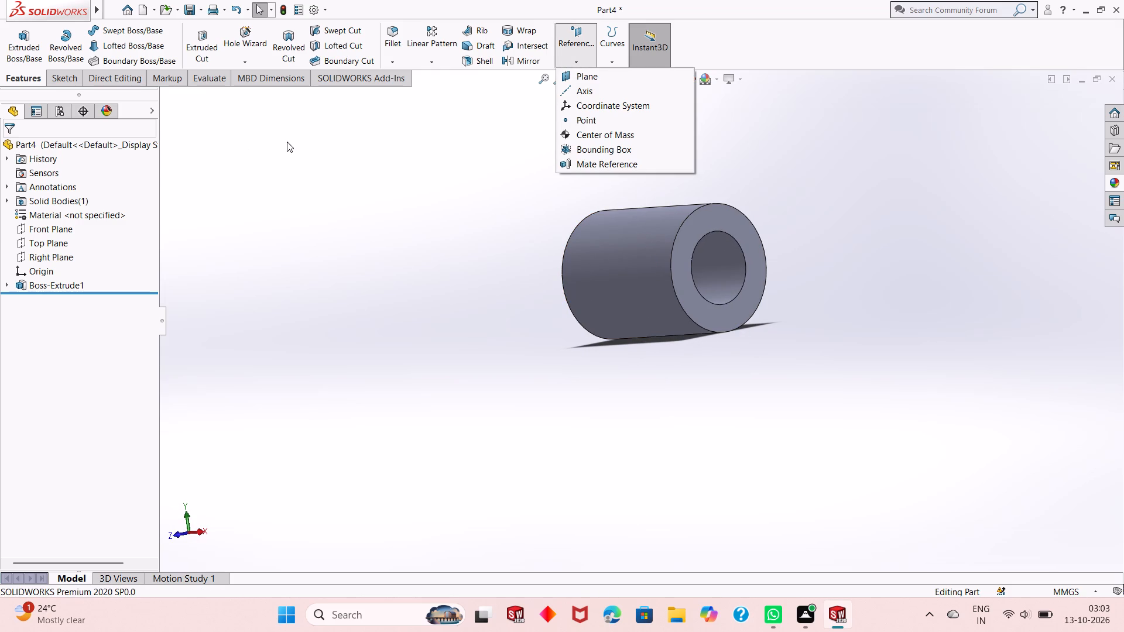
click(42, 248)
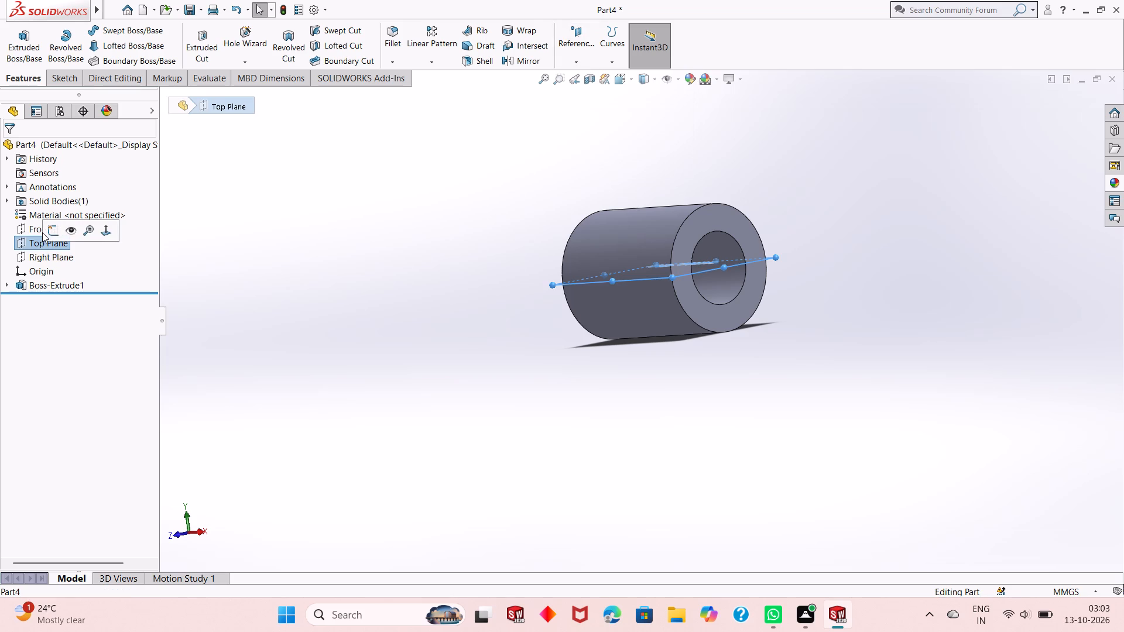
click(27, 229)
middle_drag(547, 286, 534, 343)
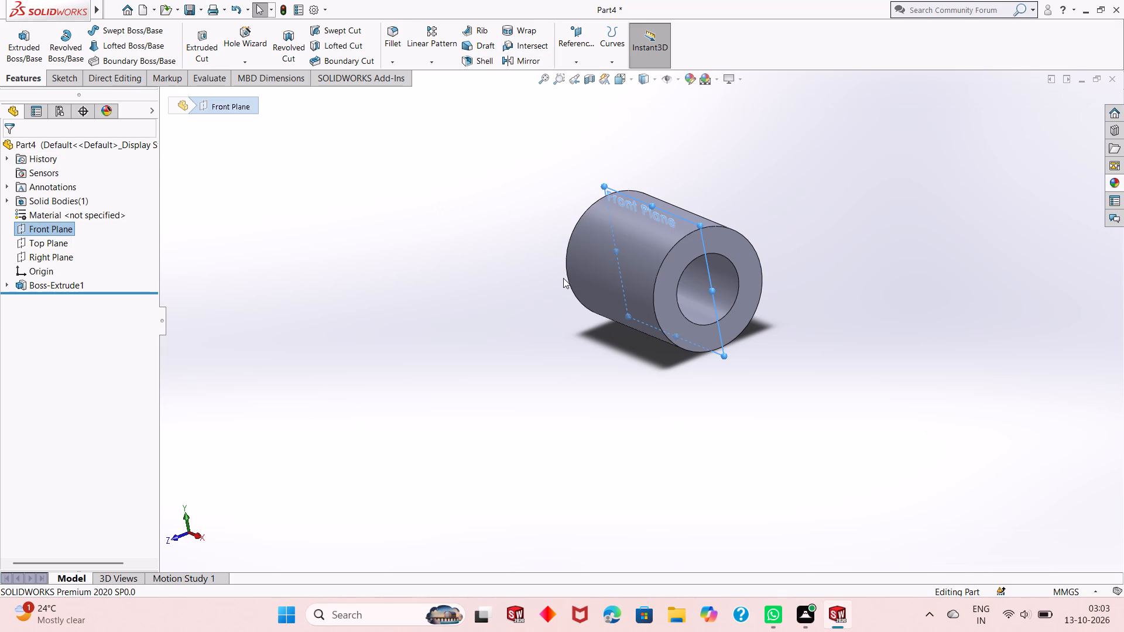
middle_drag(563, 278, 599, 228)
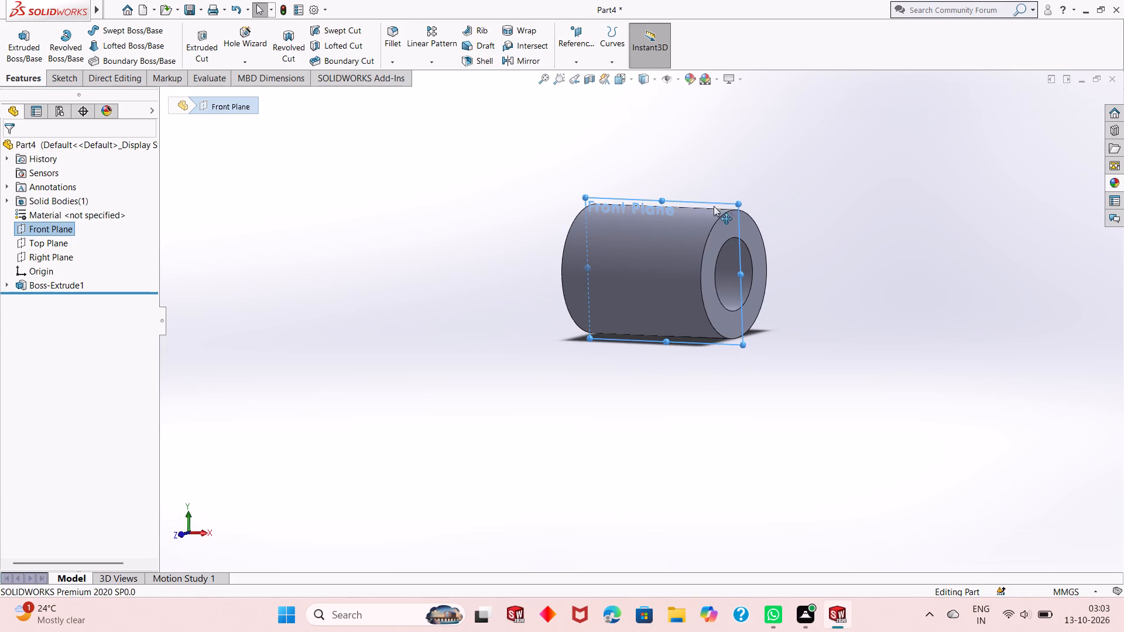
right_click(725, 204)
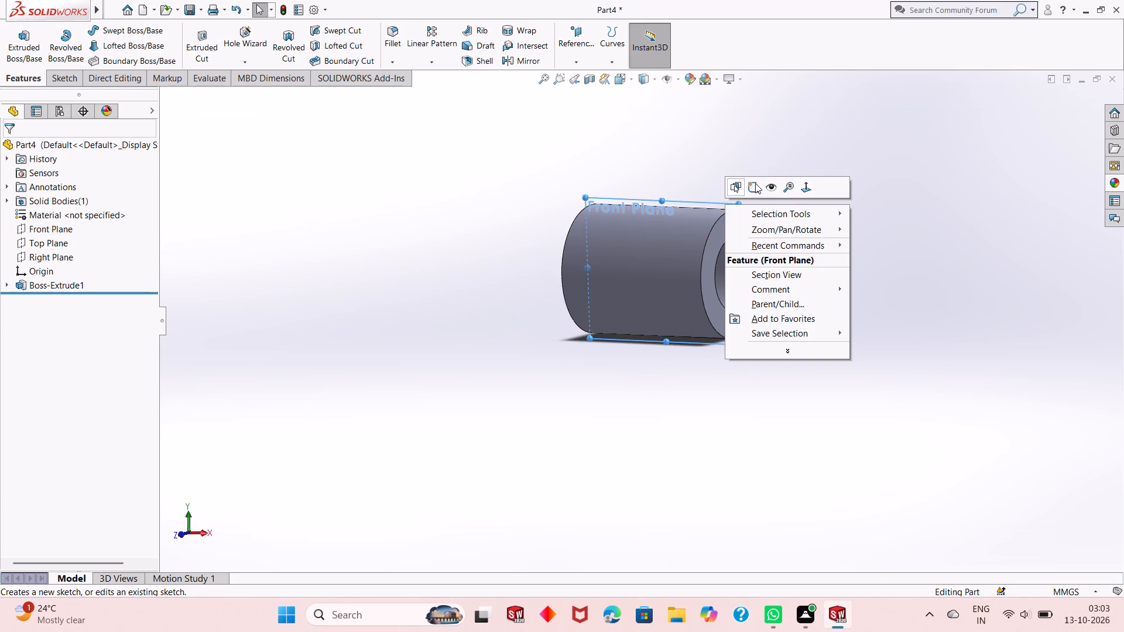
click(757, 183)
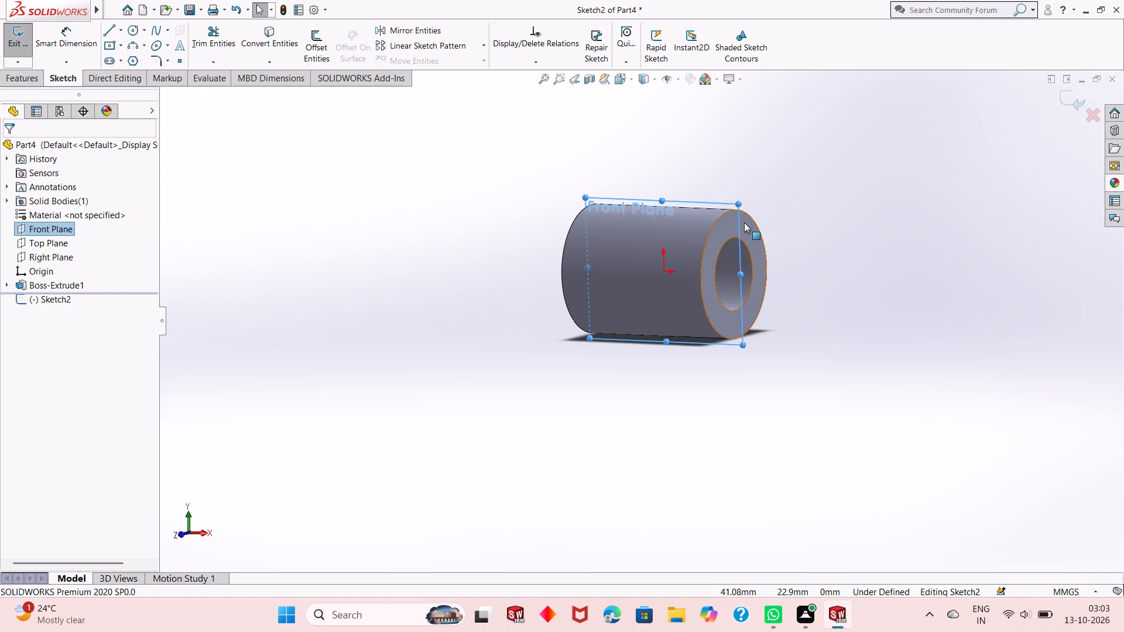
key(ctrl+8)
scroll(659, 260, down, 2)
scroll(646, 290, up, 4)
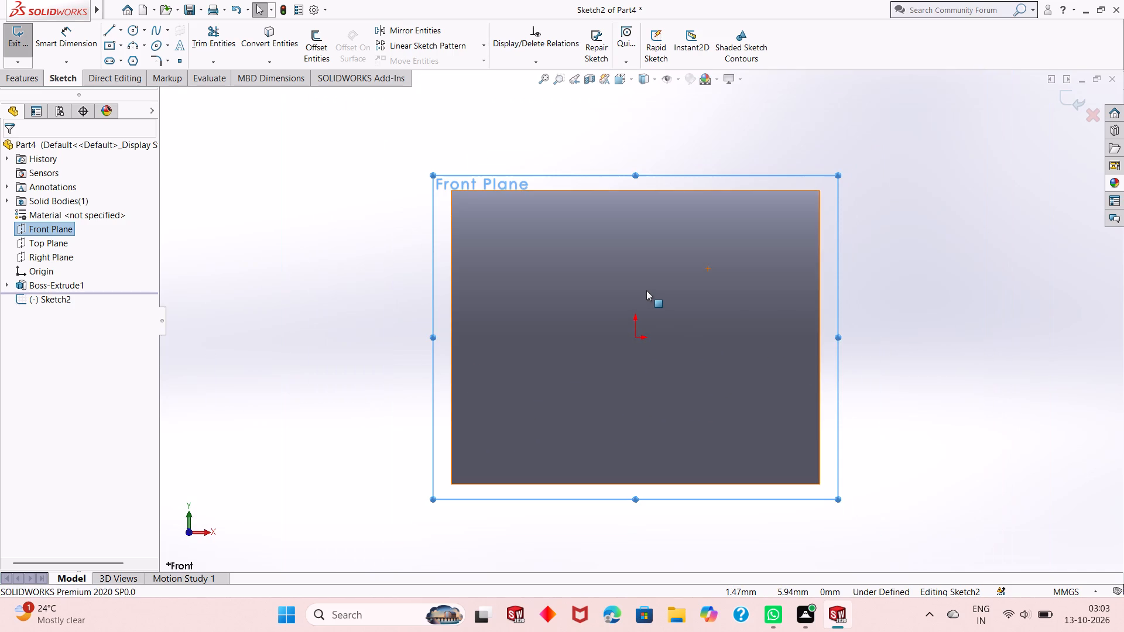
click(859, 266)
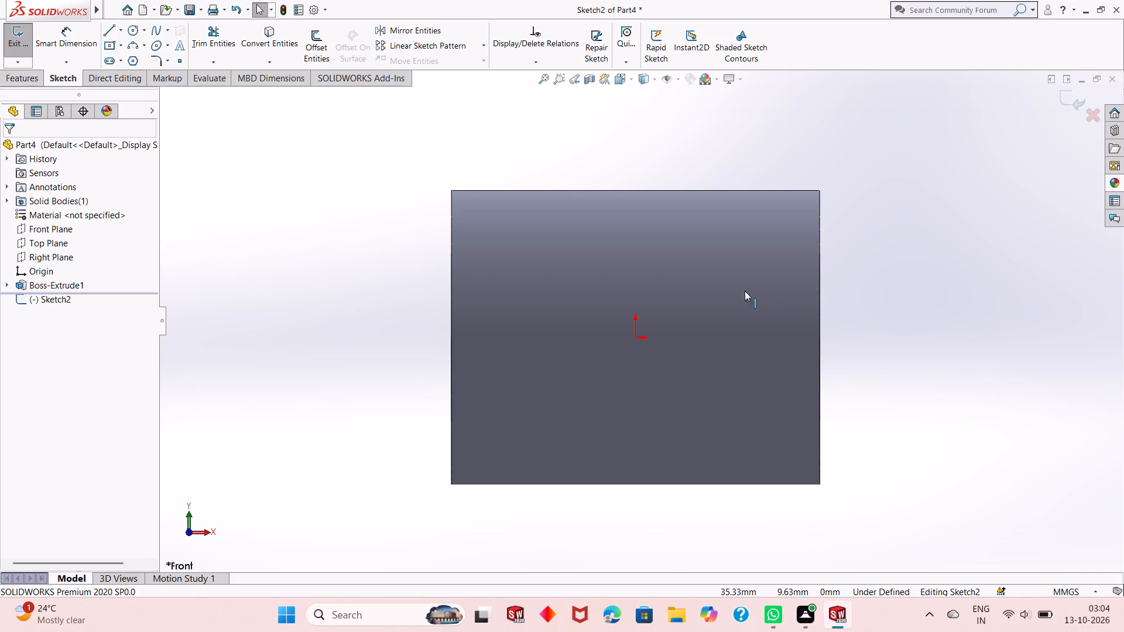
click(106, 36)
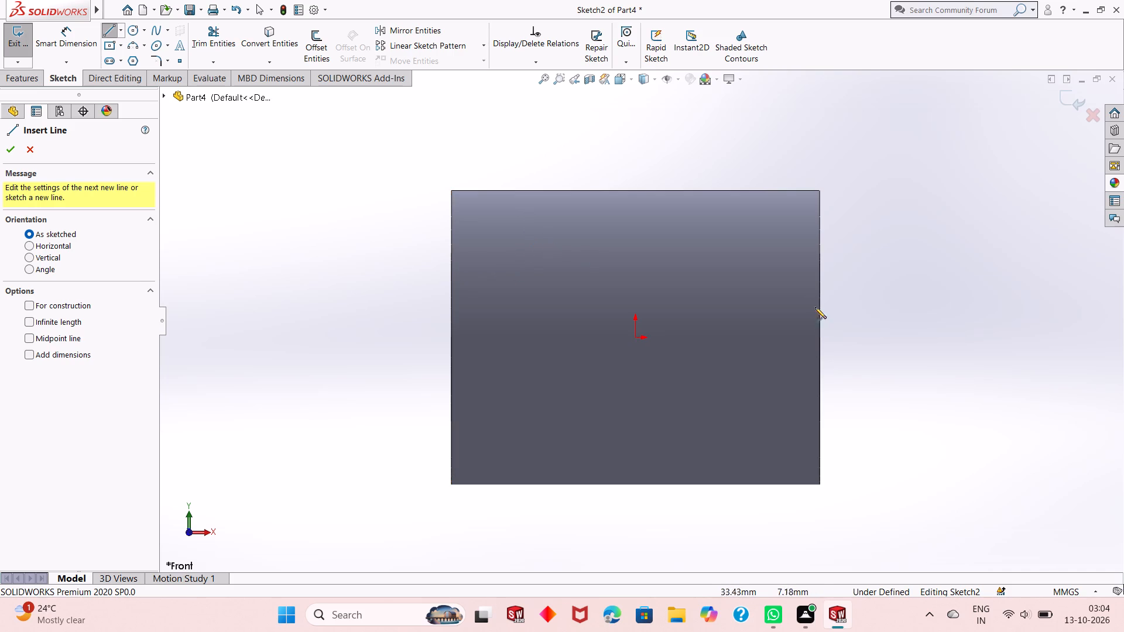
Examine the hollow cylinder's outer surface, end face and bore from several angles to plan the sketch.
scroll(776, 370, up, 2)
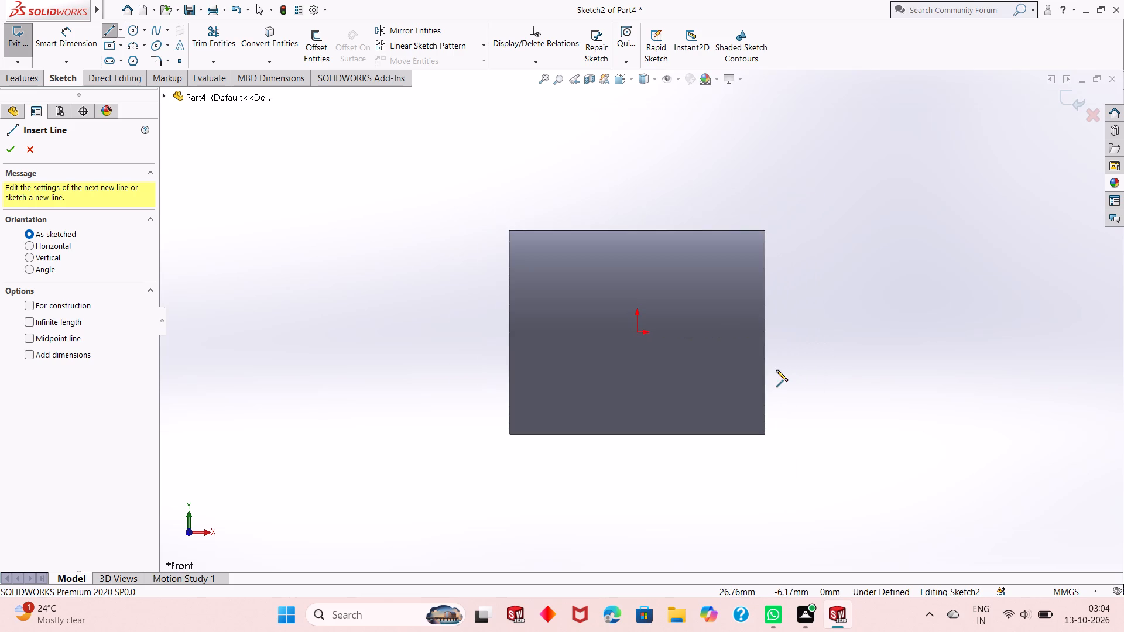
middle_drag(810, 307, 776, 356)
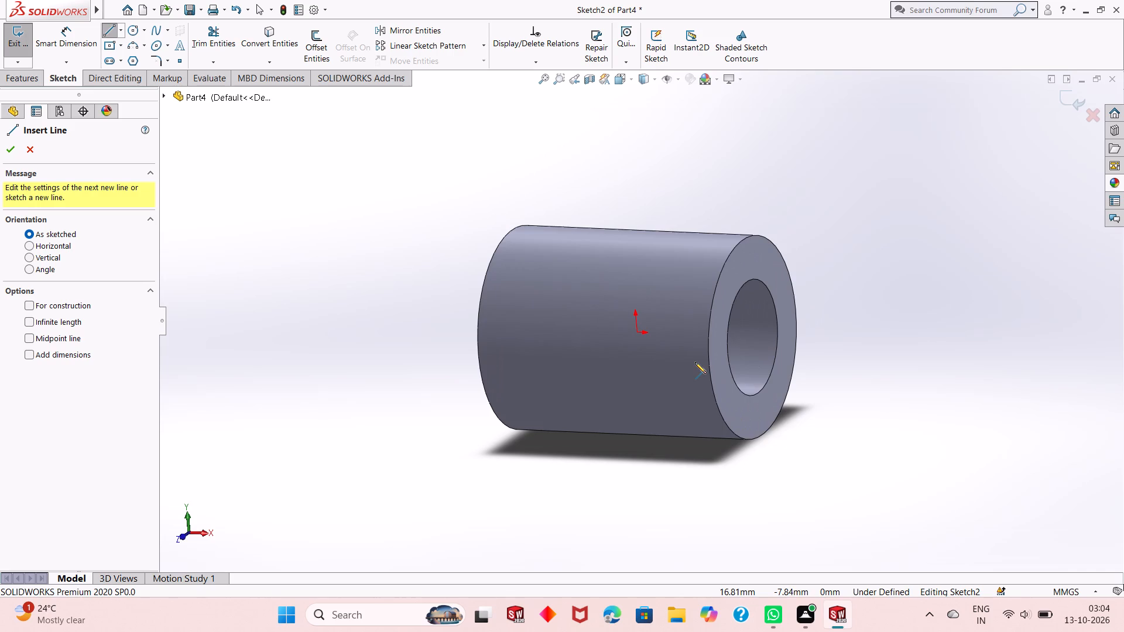
middle_drag(695, 362, 703, 293)
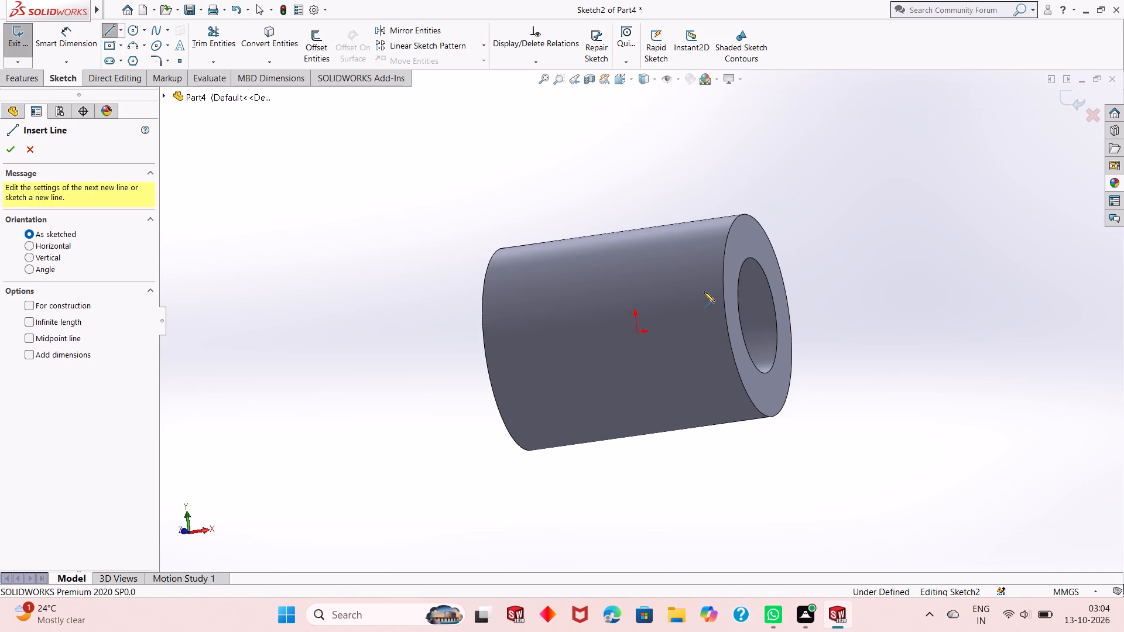
middle_drag(769, 305, 769, 286)
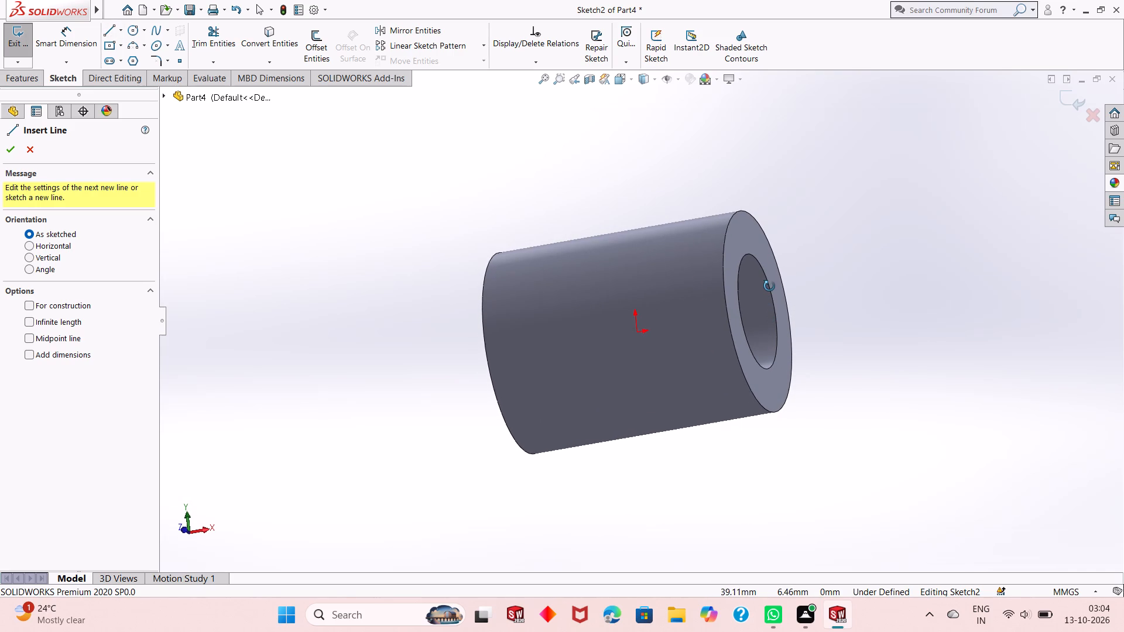
middle_drag(769, 286, 749, 298)
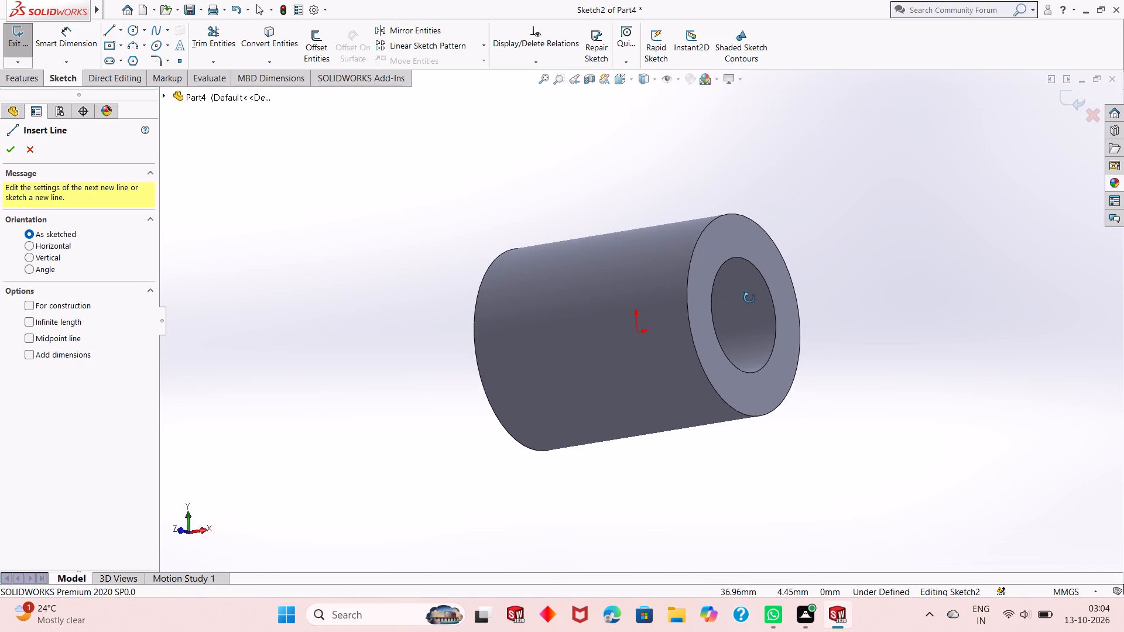
middle_drag(749, 298, 758, 345)
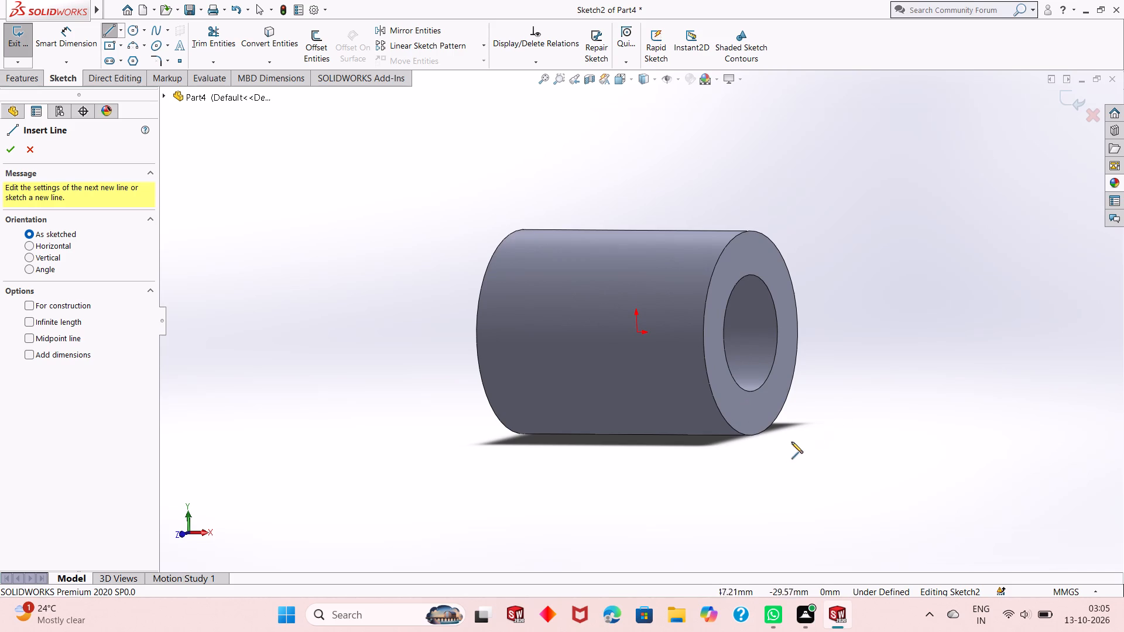
middle_drag(735, 441, 724, 432)
scroll(688, 340, down, 3)
scroll(636, 371, up, 3)
middle_drag(663, 283, 677, 307)
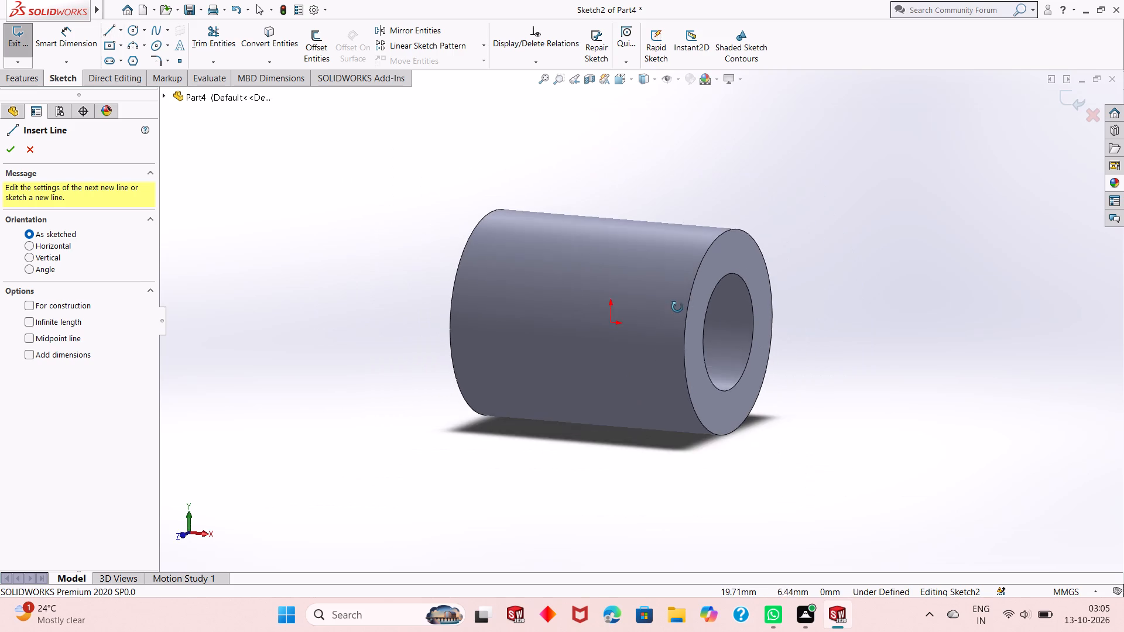
middle_drag(677, 307, 671, 335)
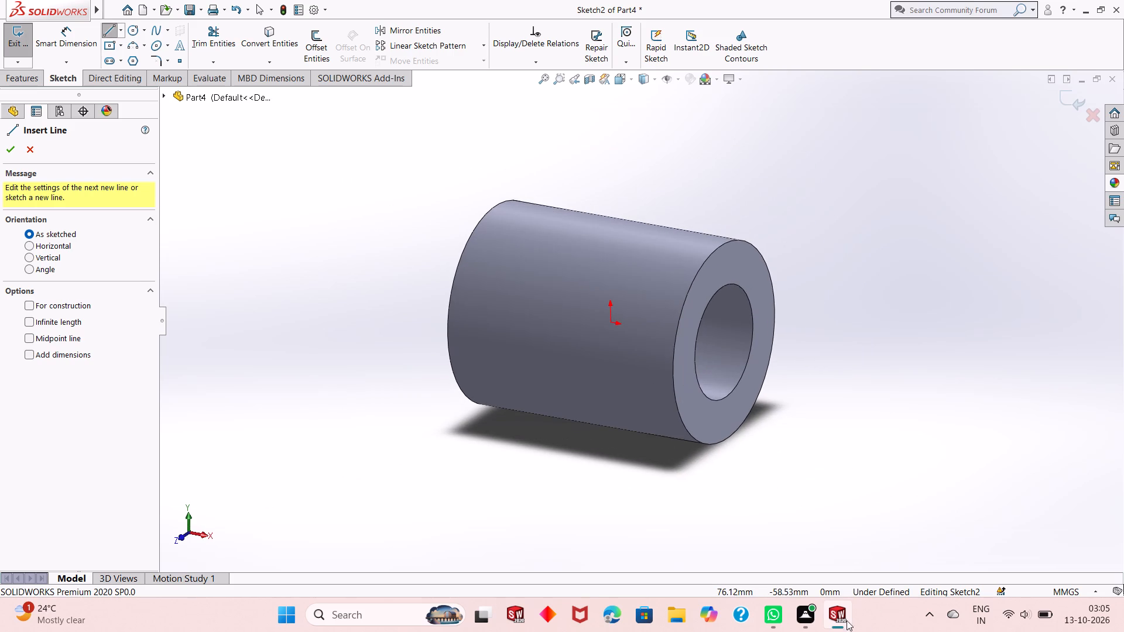
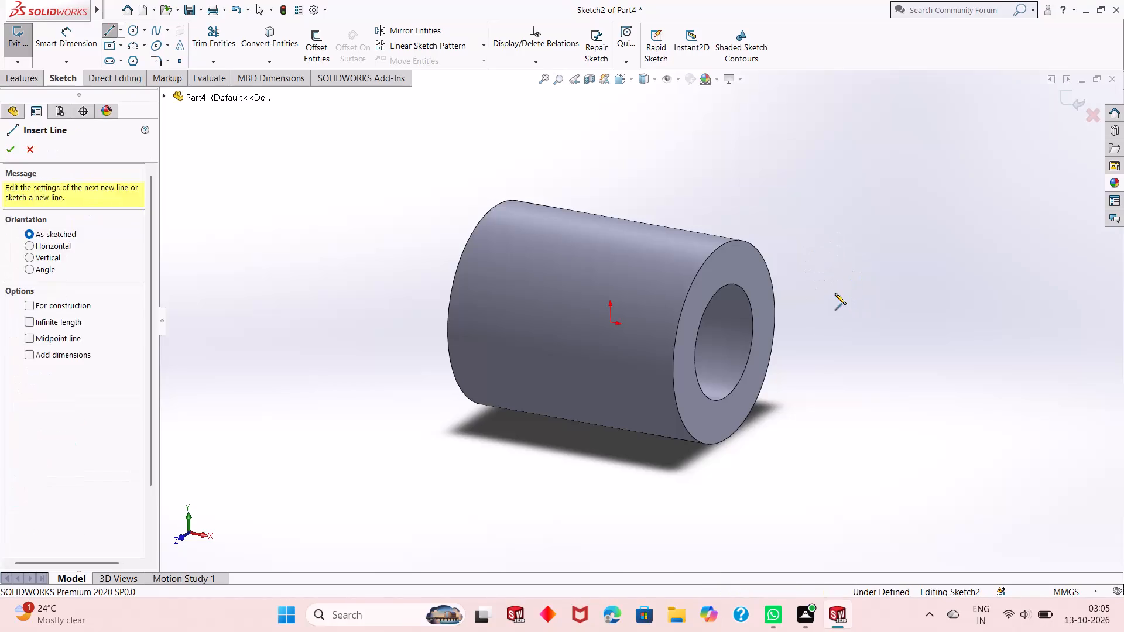
Undo the newly opened, empty Front Plane sketch.
scroll(731, 315, up, 1)
key(ctrl+z)
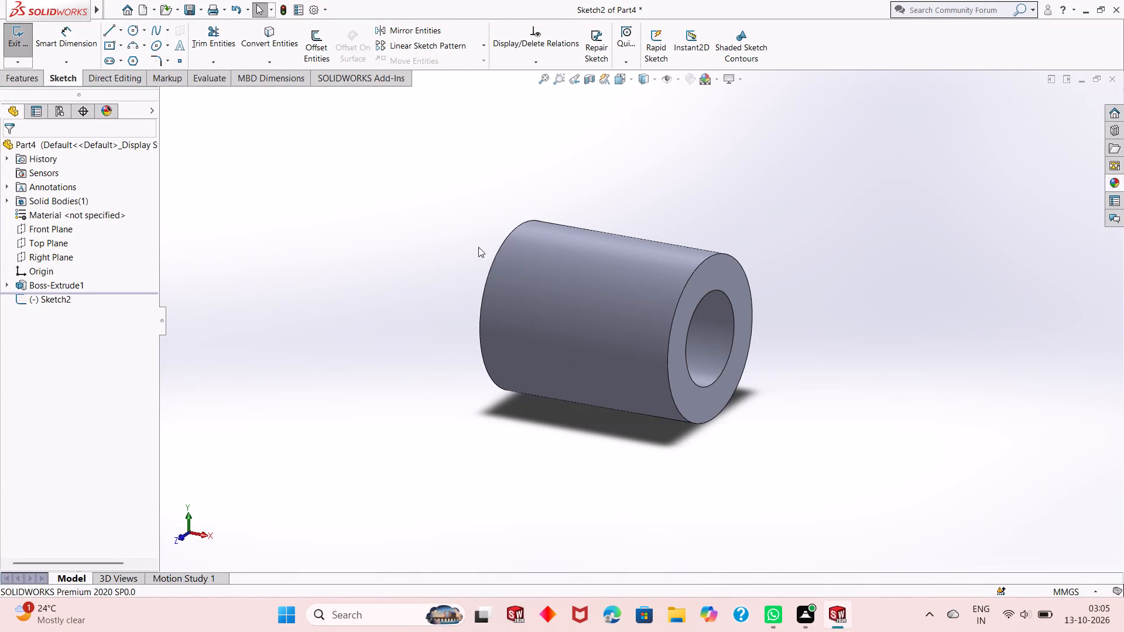
middle_drag(861, 328, 848, 275)
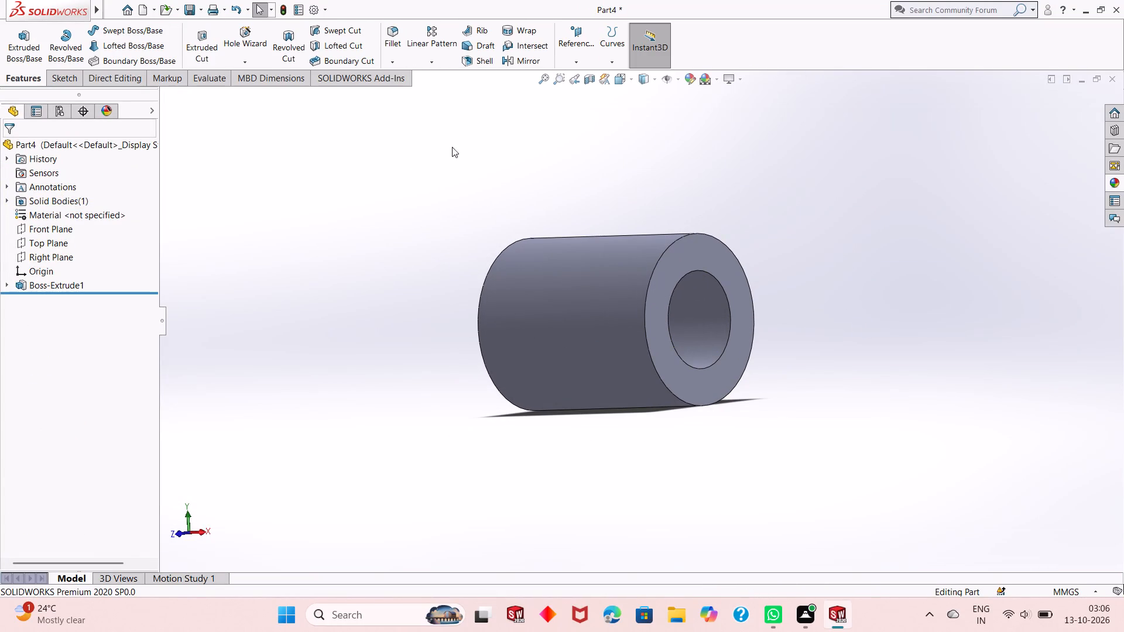
Open a new sketch on the Right Plane and view it face-on.
click(47, 252)
middle_drag(437, 205, 405, 273)
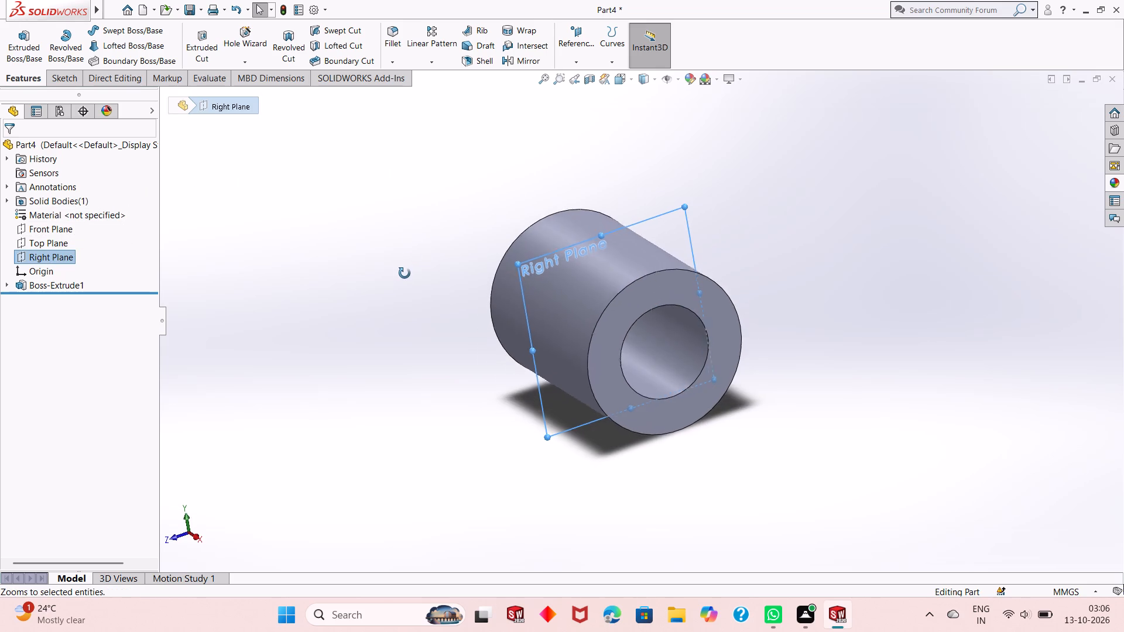
middle_drag(405, 273, 413, 267)
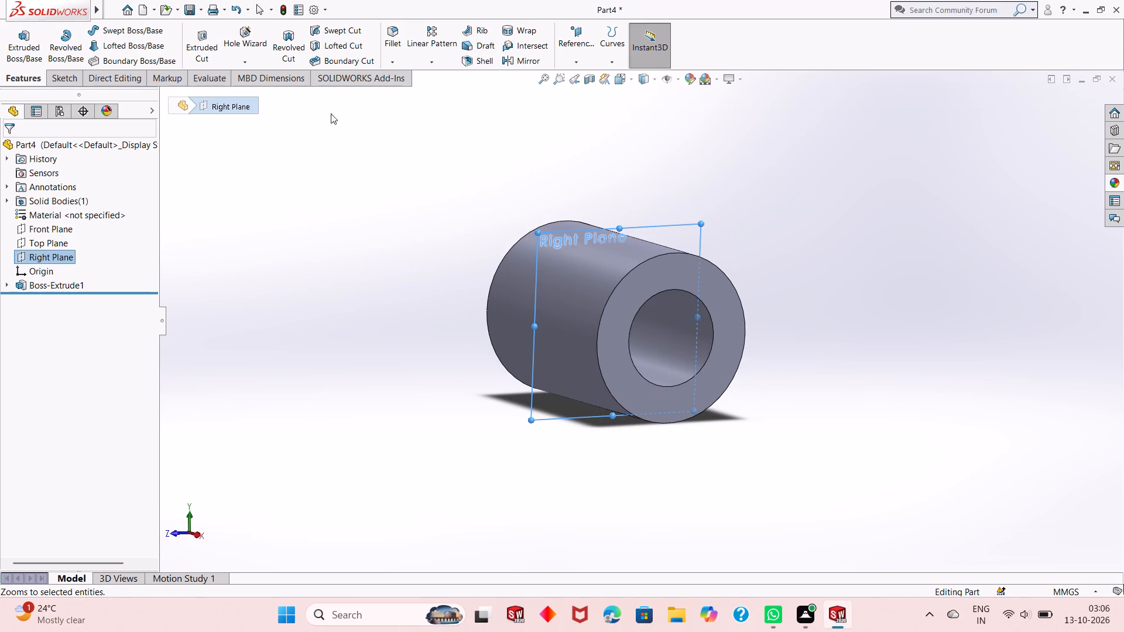
click(70, 259)
click(78, 244)
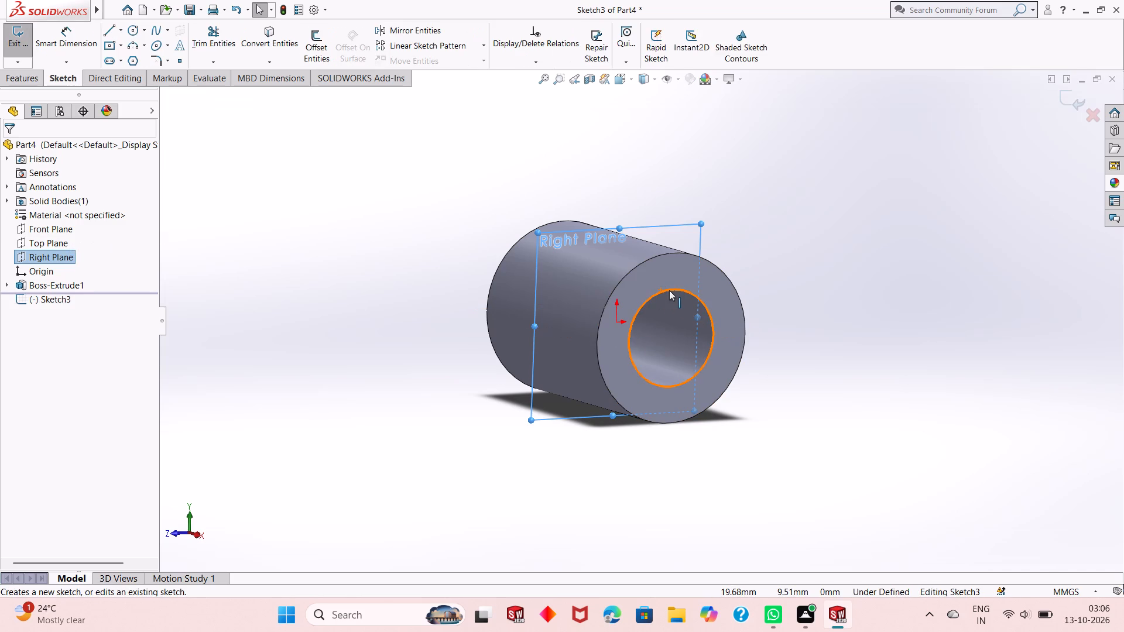
key(ctrl+8)
Stretch the Right Plane's displayed border upward, well above the ring, and clear the plane selection.
scroll(614, 318, up, 1)
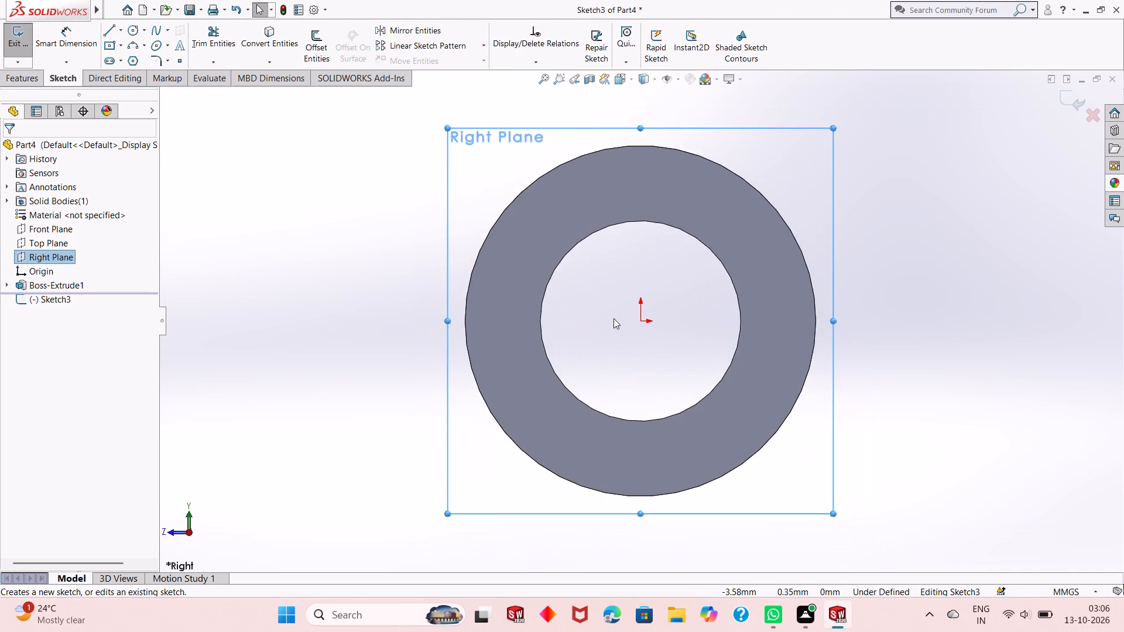
scroll(614, 318, up, 4)
scroll(765, 241, down, 3)
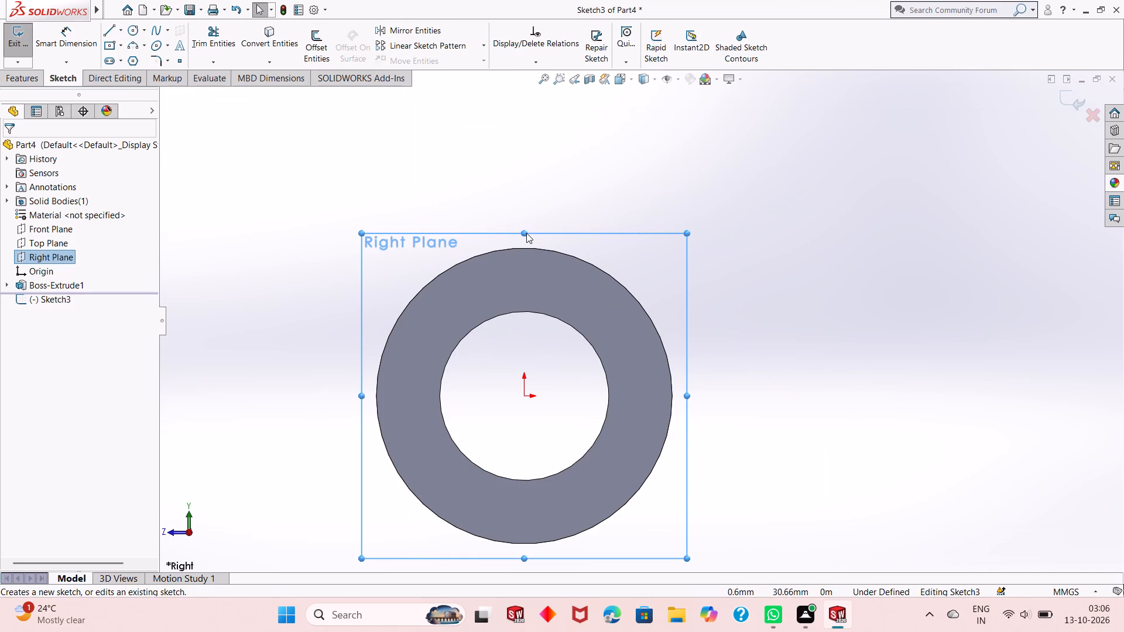
drag(526, 233, 540, 96)
scroll(568, 326, down, 2)
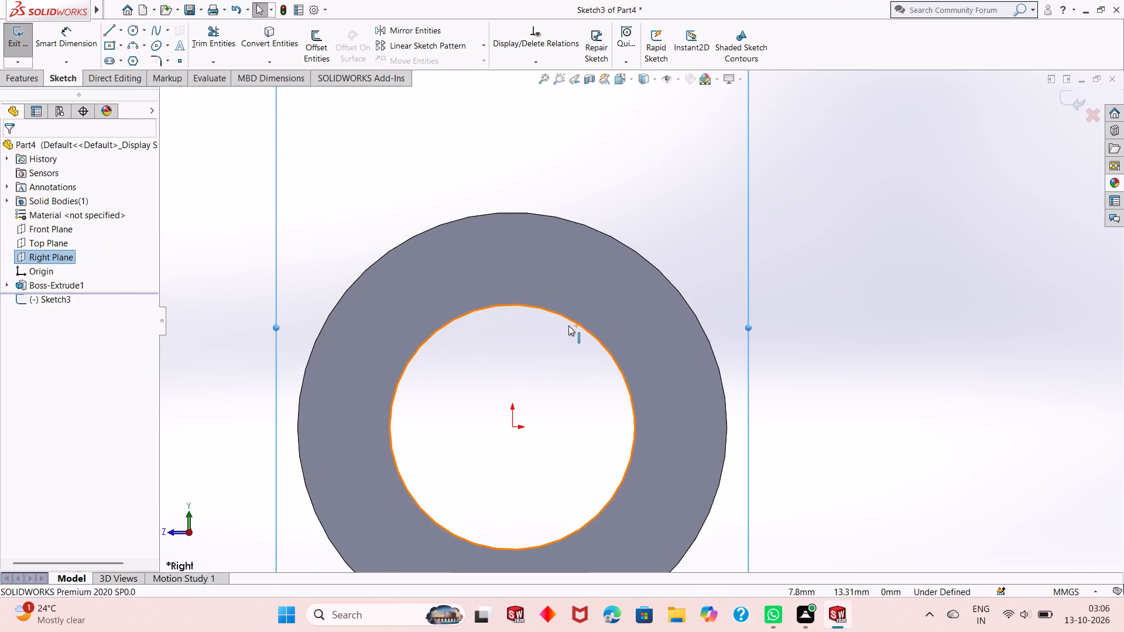
scroll(568, 325, up, 5)
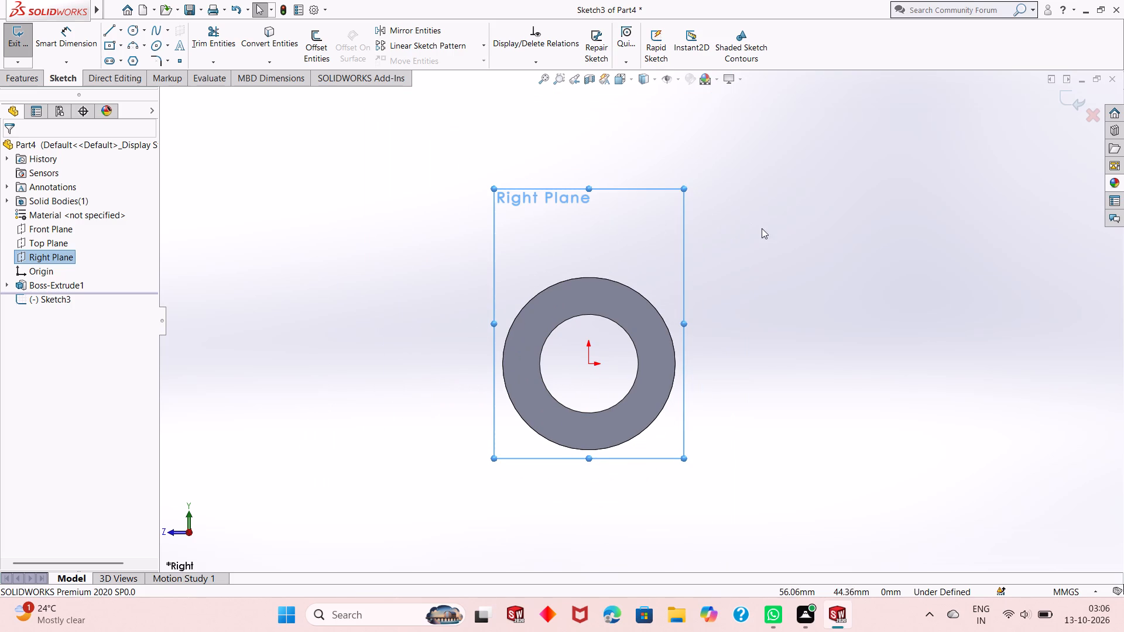
click(762, 229)
click(325, 218)
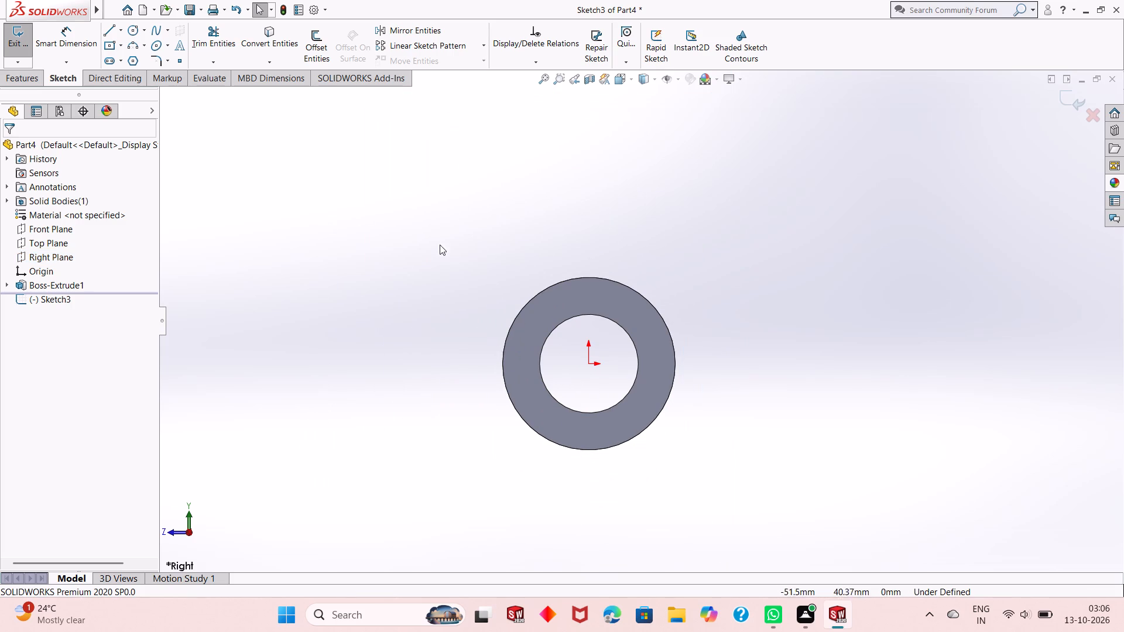
click(444, 249)
click(62, 297)
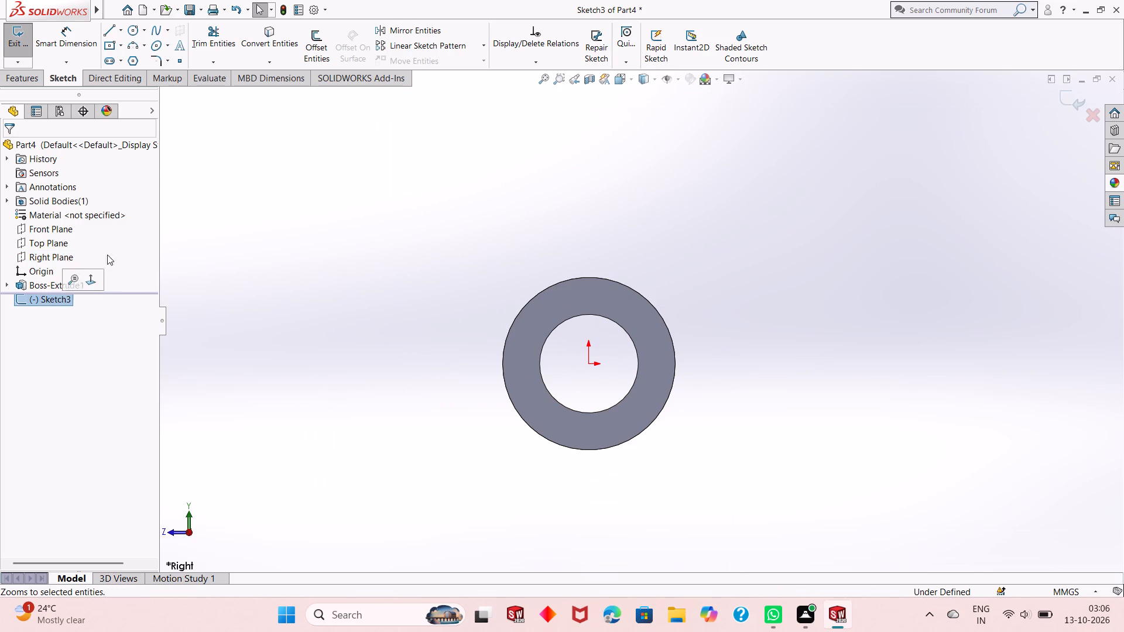
Sketch a circle about 56 mm in diameter, centred about 79 mm above the origin and clear of the ring.
click(126, 28)
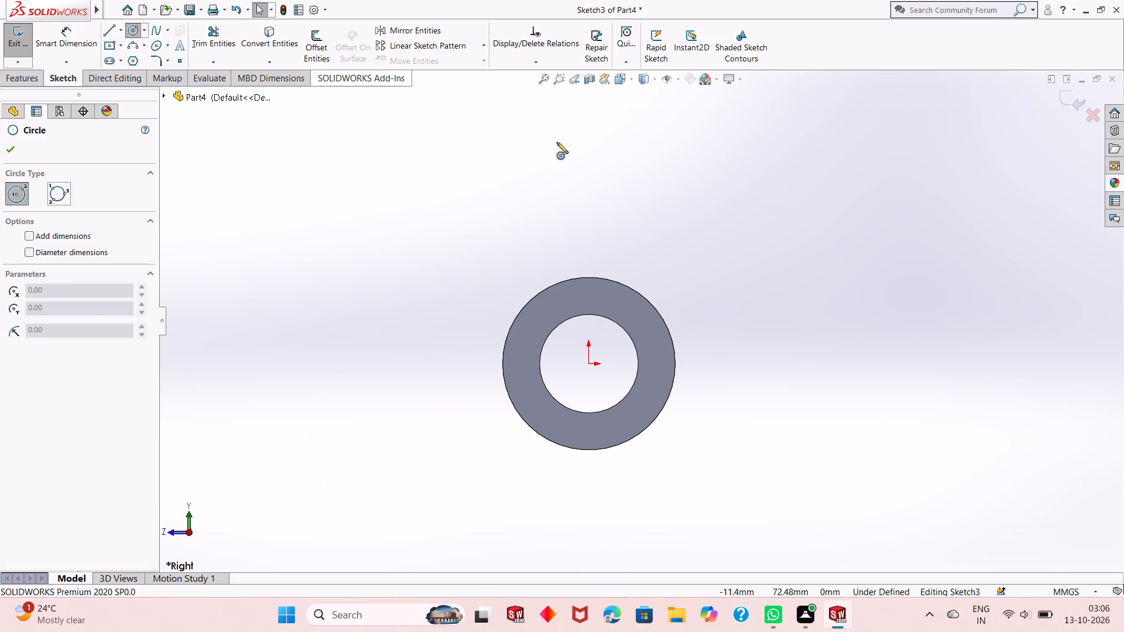
click(594, 120)
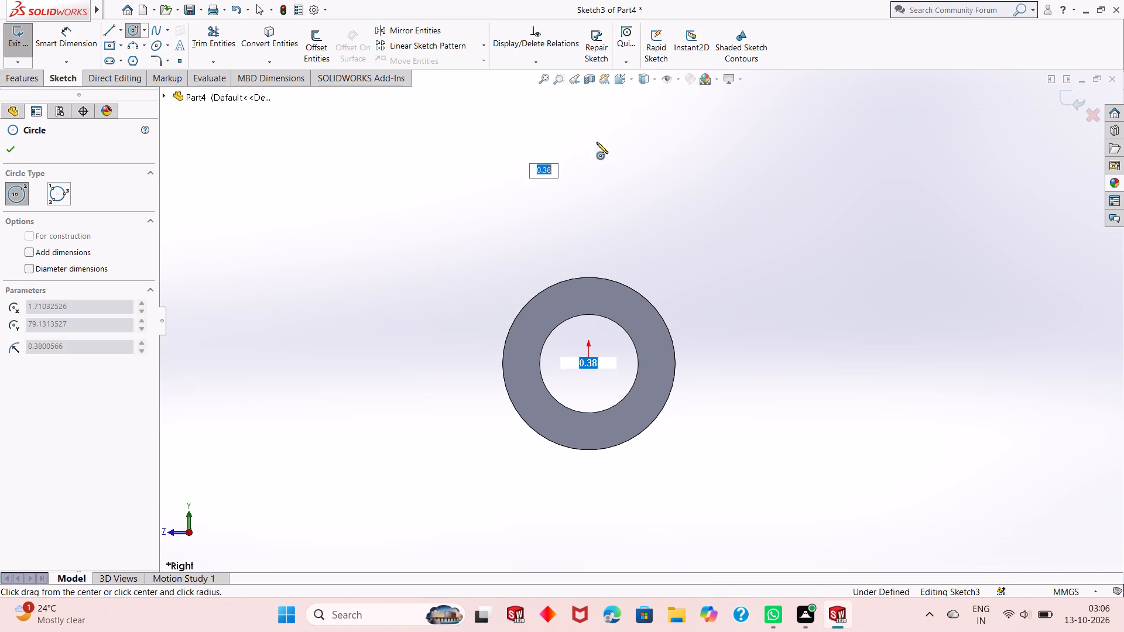
click(635, 195)
scroll(628, 316, down, 2)
scroll(614, 353, up, 2)
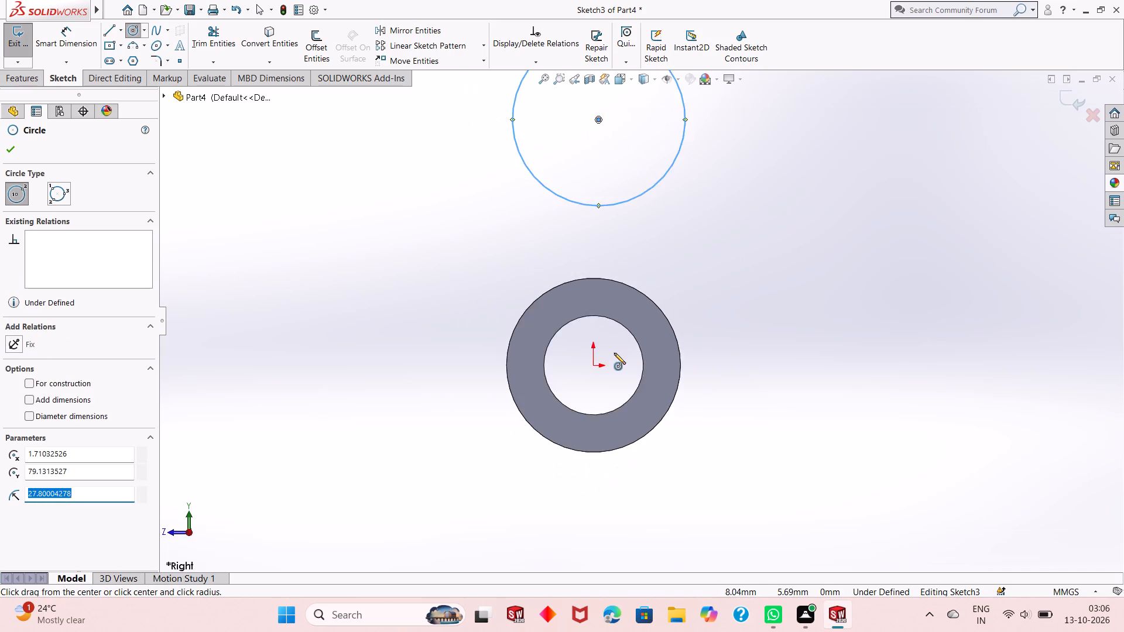
scroll(614, 353, up, 2)
scroll(609, 119, down, 1)
right_click(790, 183)
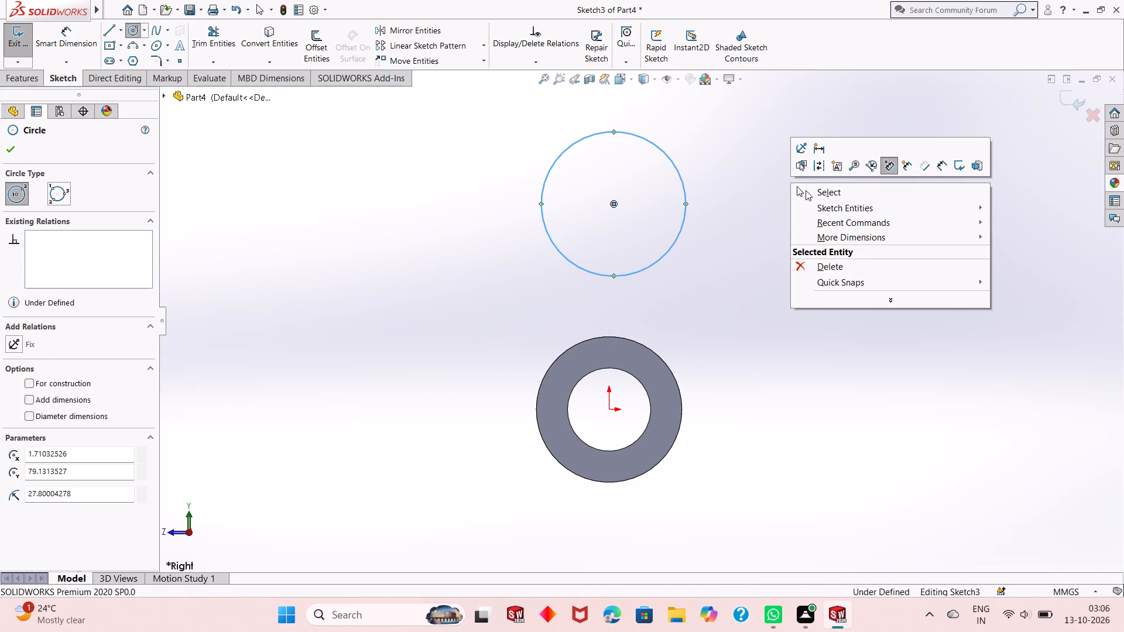
click(806, 191)
Dimension the new circle's diameter as 50 mm.
click(87, 44)
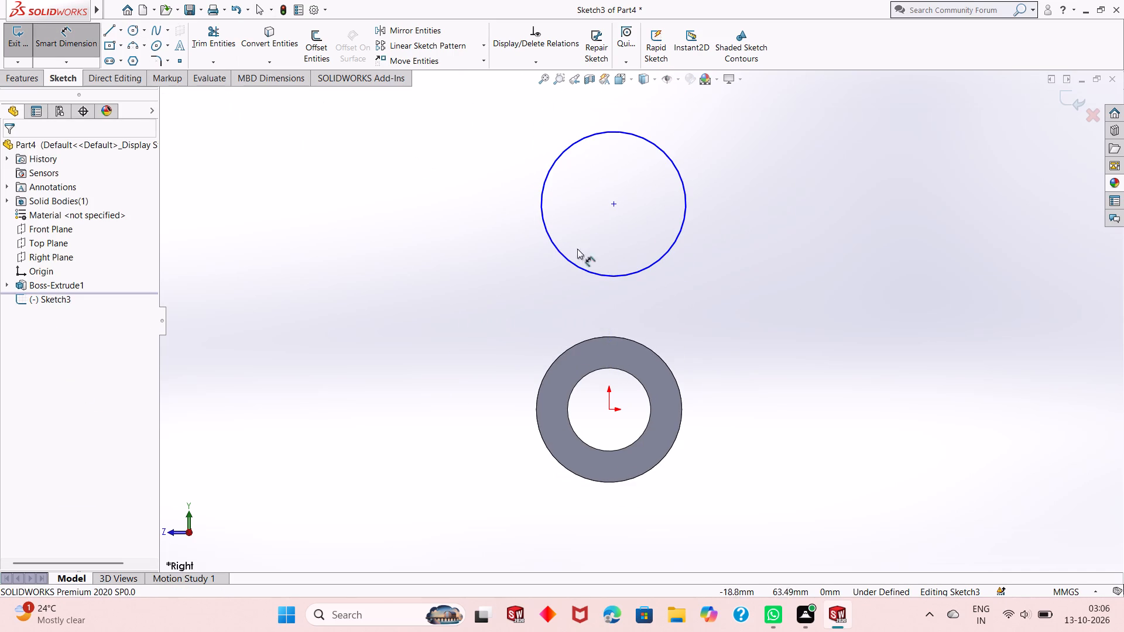
click(664, 254)
click(822, 301)
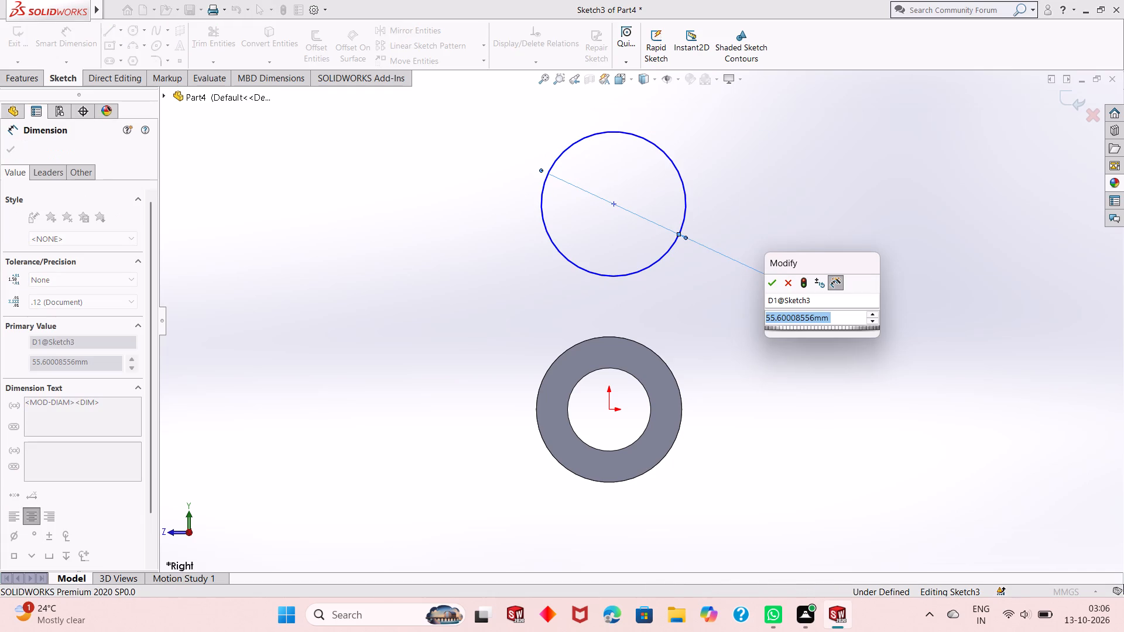
text(50)
key(Return)
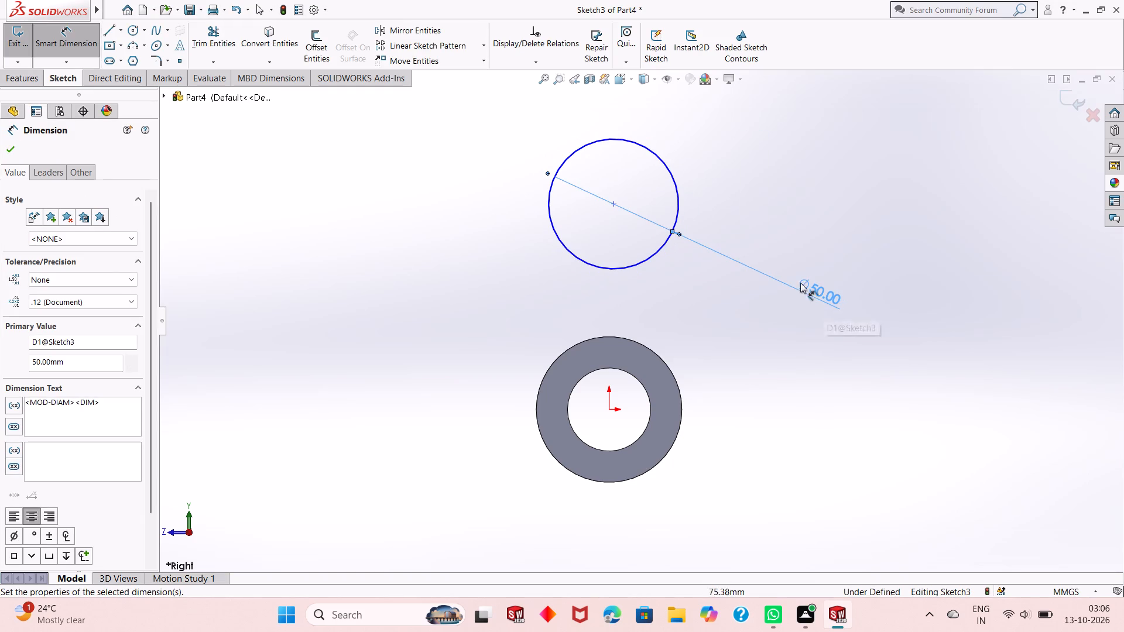
Dimension the distance between the circle's centre and the origin as 110 mm.
click(611, 205)
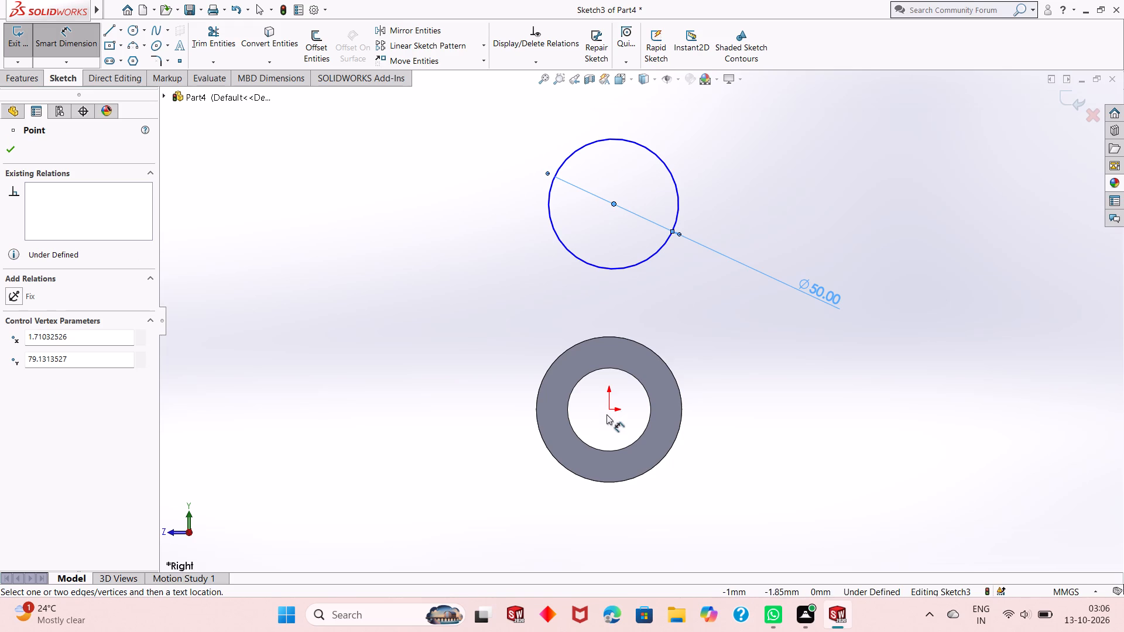
click(608, 409)
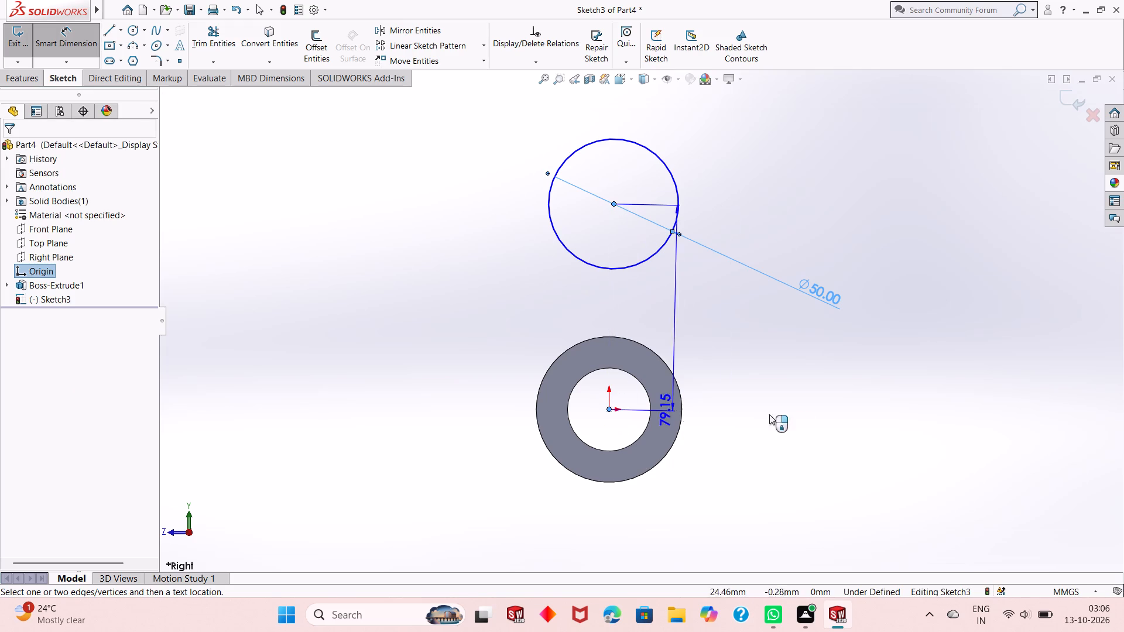
click(845, 414)
text(110)
key(Return)
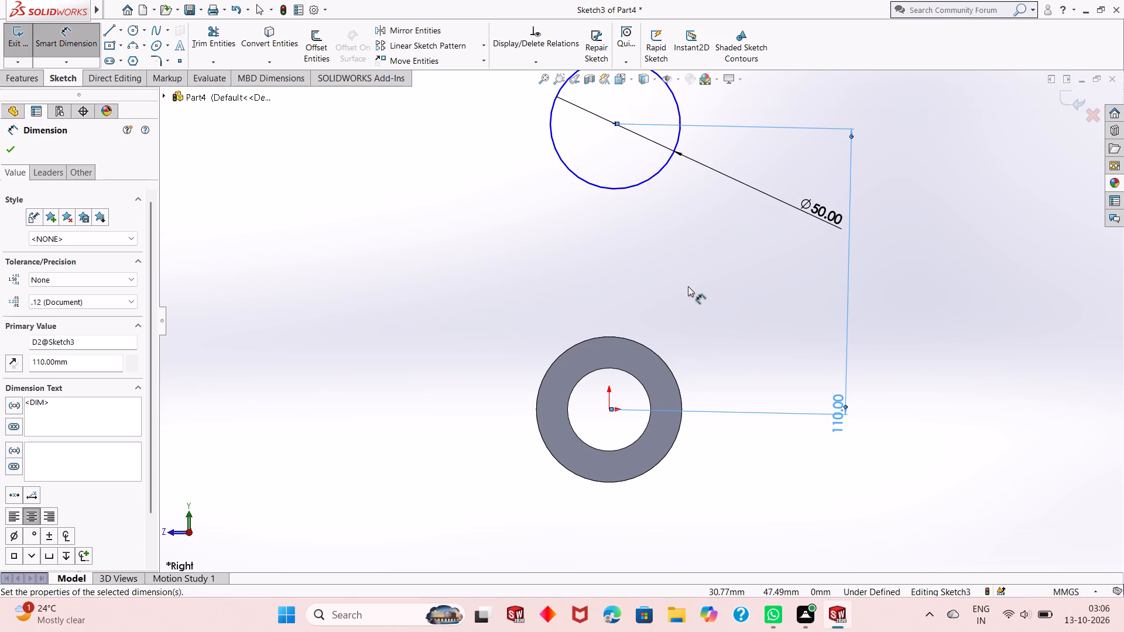
middle_drag(688, 286, 739, 311)
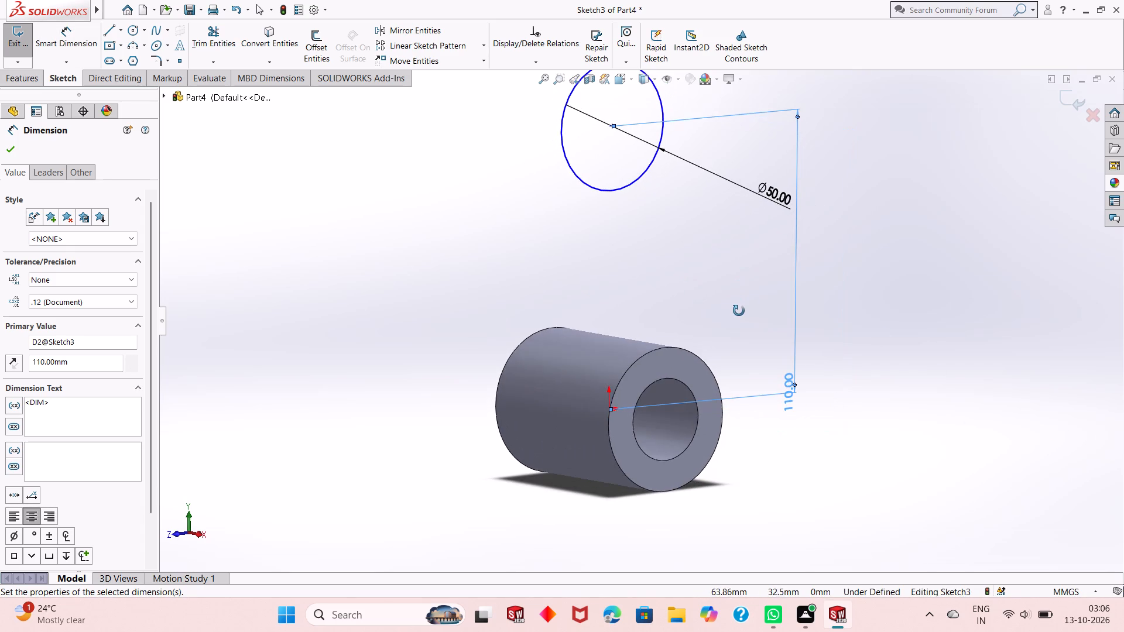
middle_drag(739, 311, 735, 308)
key(ctrl+8)
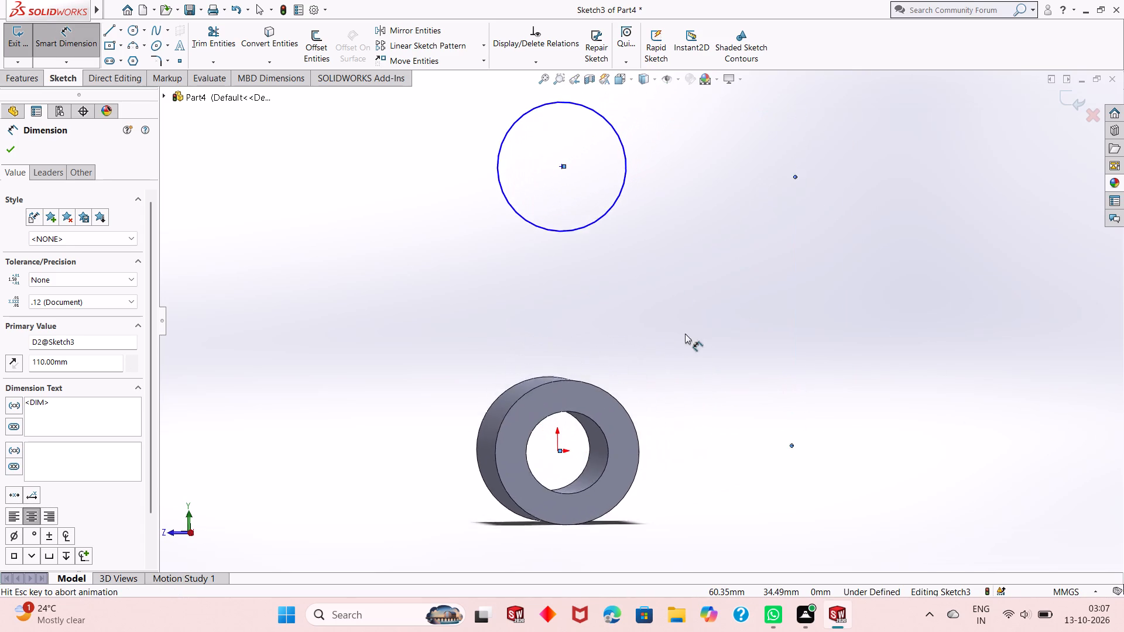
right_click(809, 204)
click(827, 246)
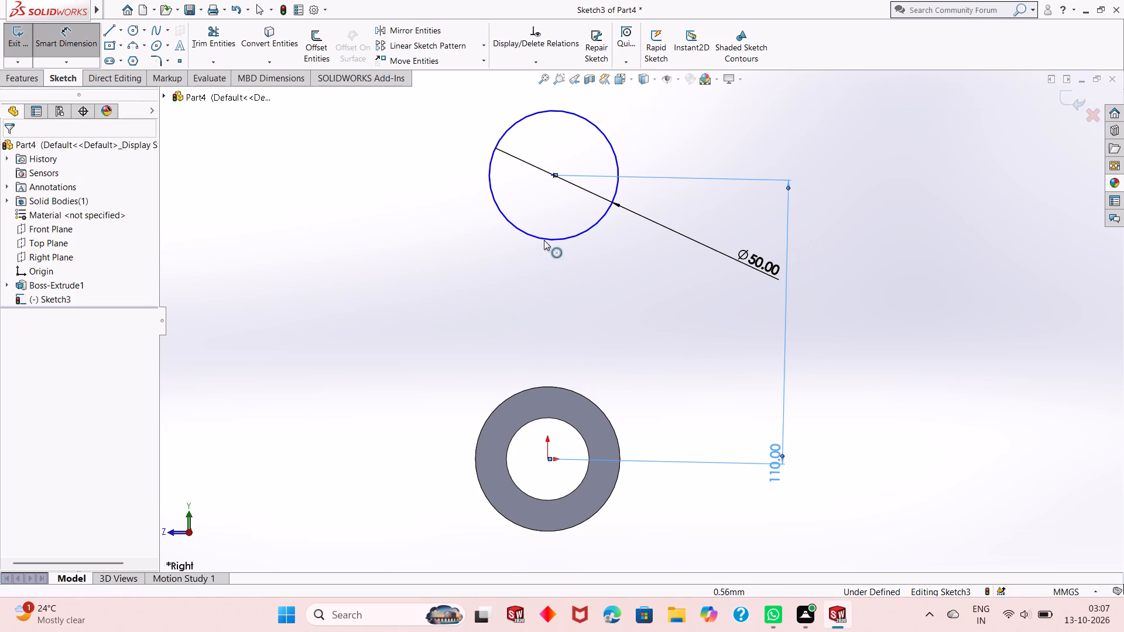
Add a Vertical relation between the 50 mm circle's centre and the origin.
click(553, 178)
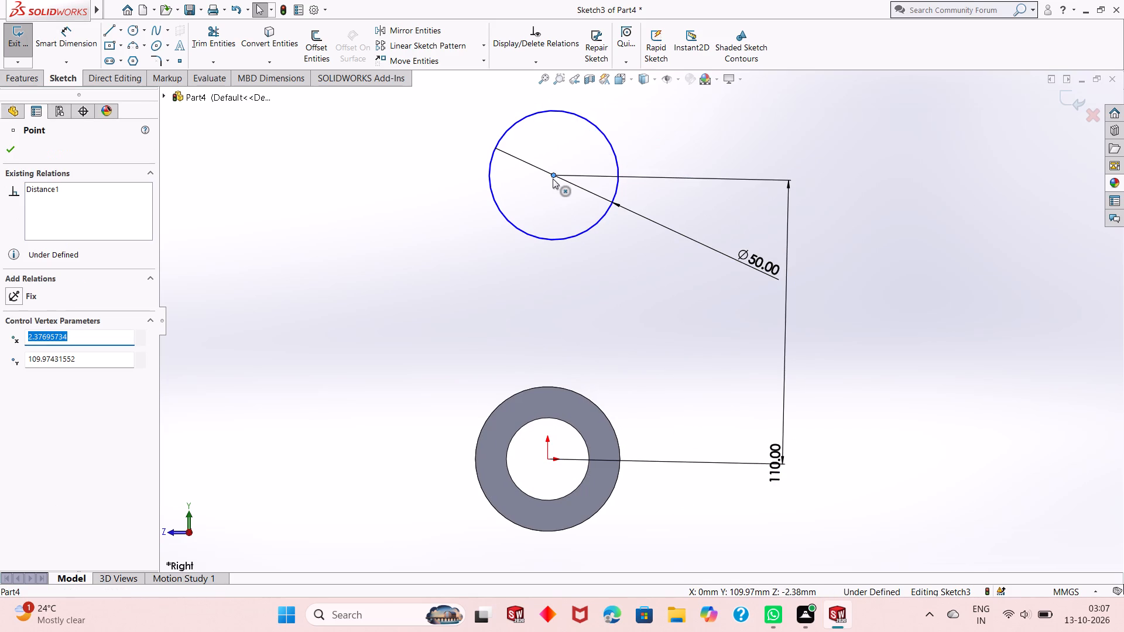
ctrl+click(547, 461)
click(590, 411)
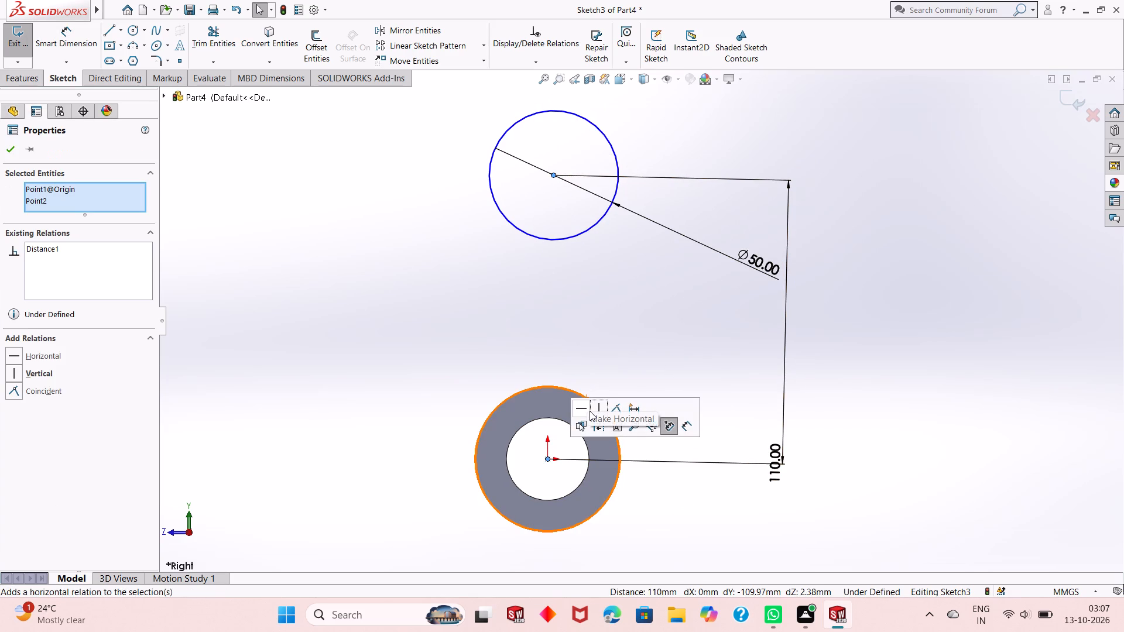
click(599, 411)
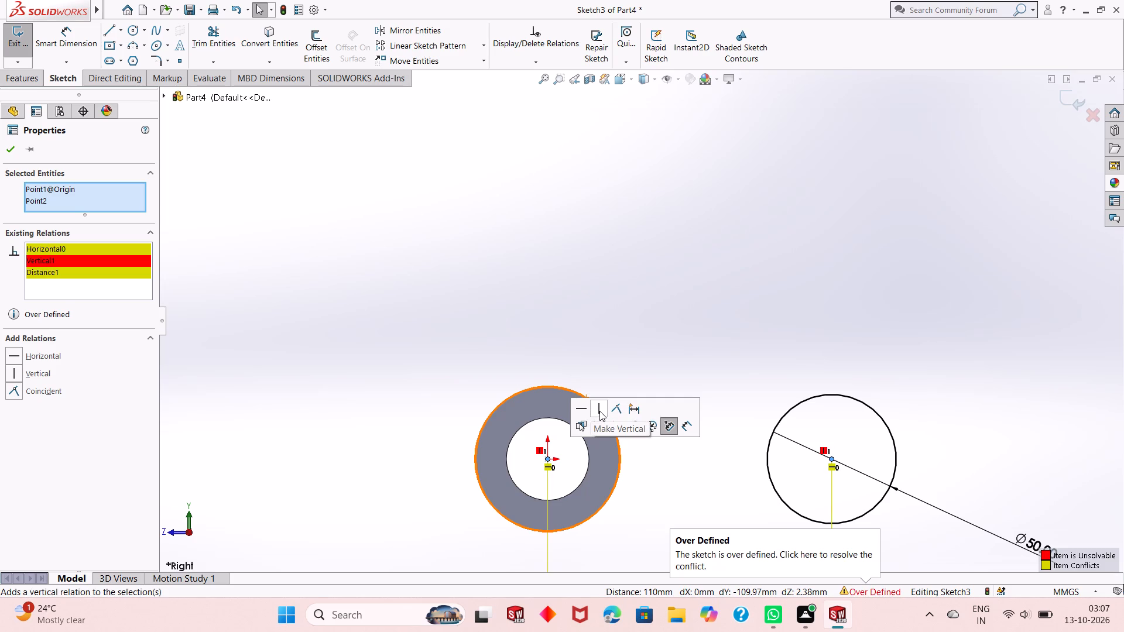
key(ctrl+z)
key(ctrl+z)
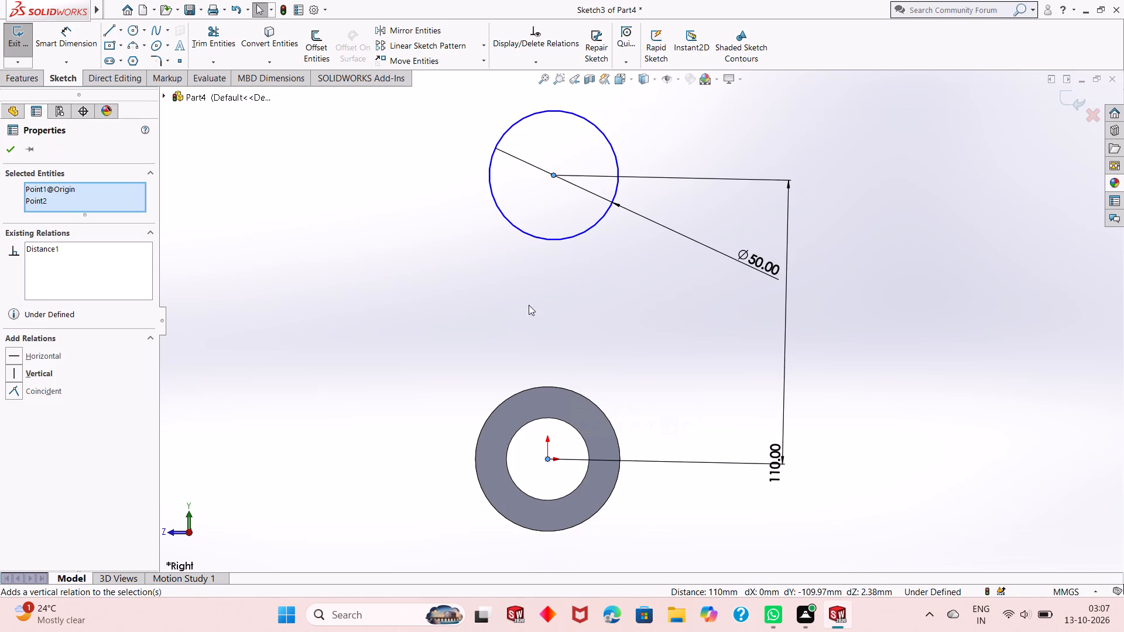
click(31, 370)
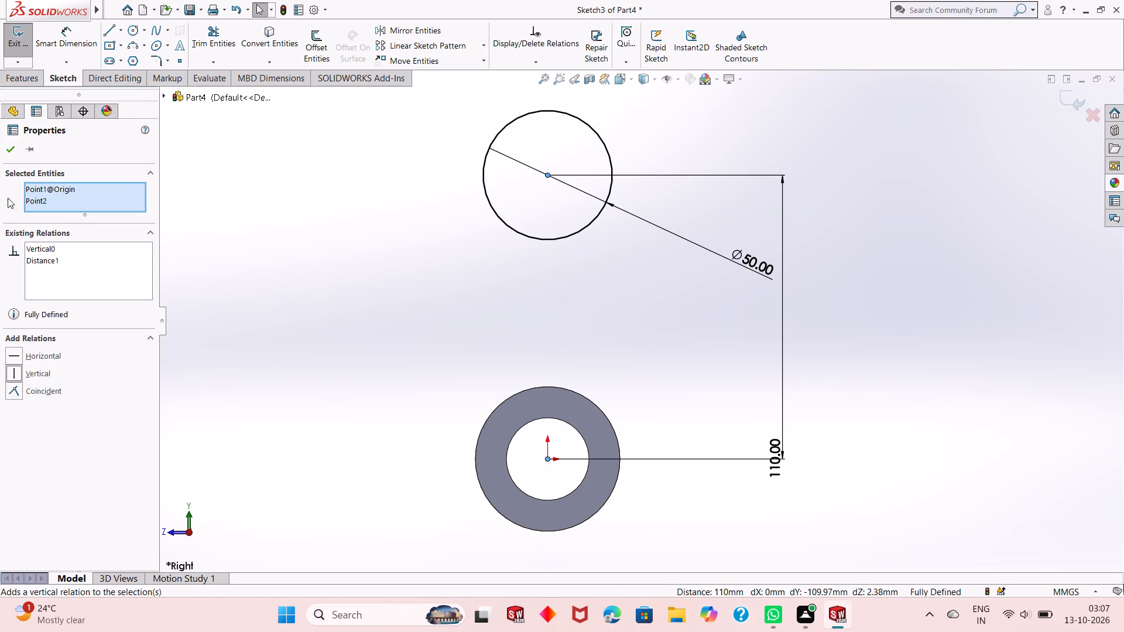
click(4, 150)
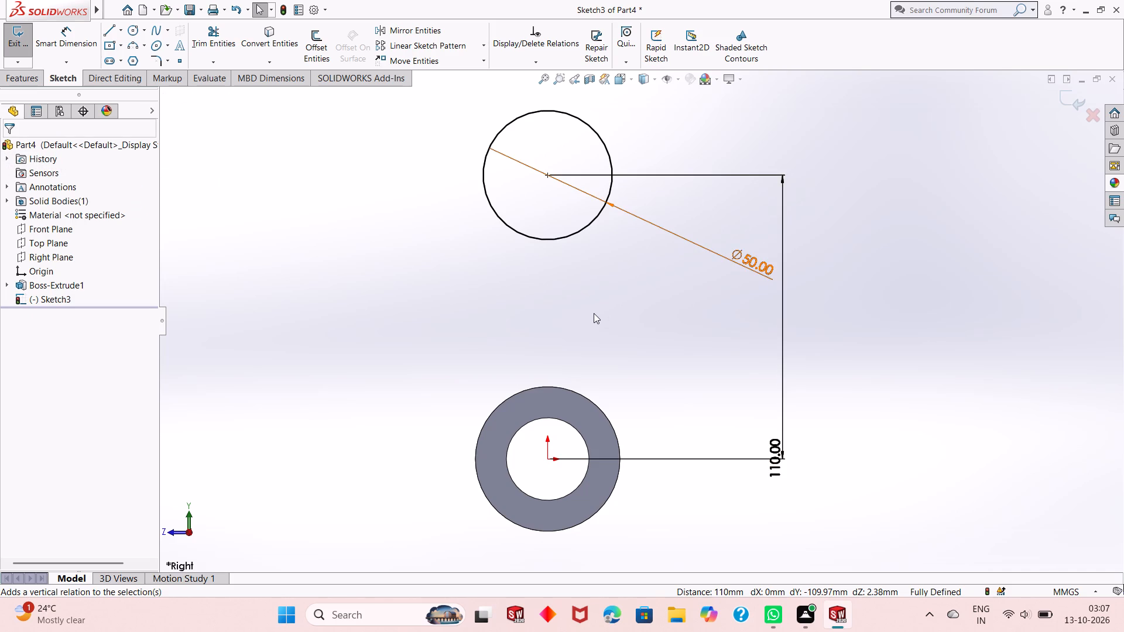
Start a boss extrusion of the 50 mm circle with the Mid Plane end condition.
middle_drag(537, 325, 561, 339)
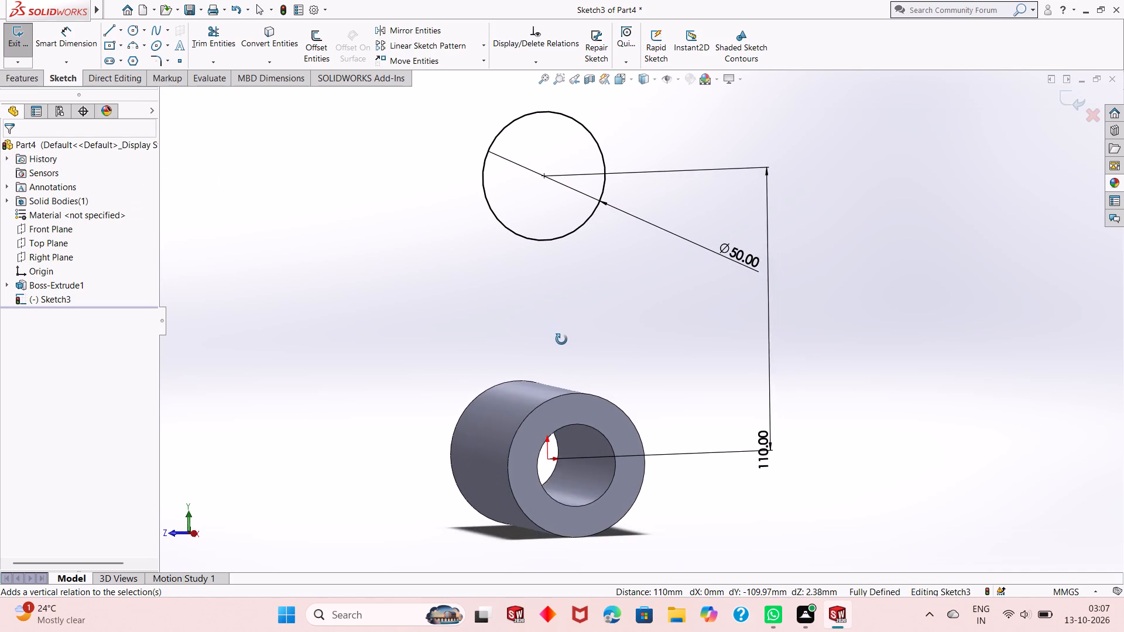
middle_drag(561, 339, 563, 346)
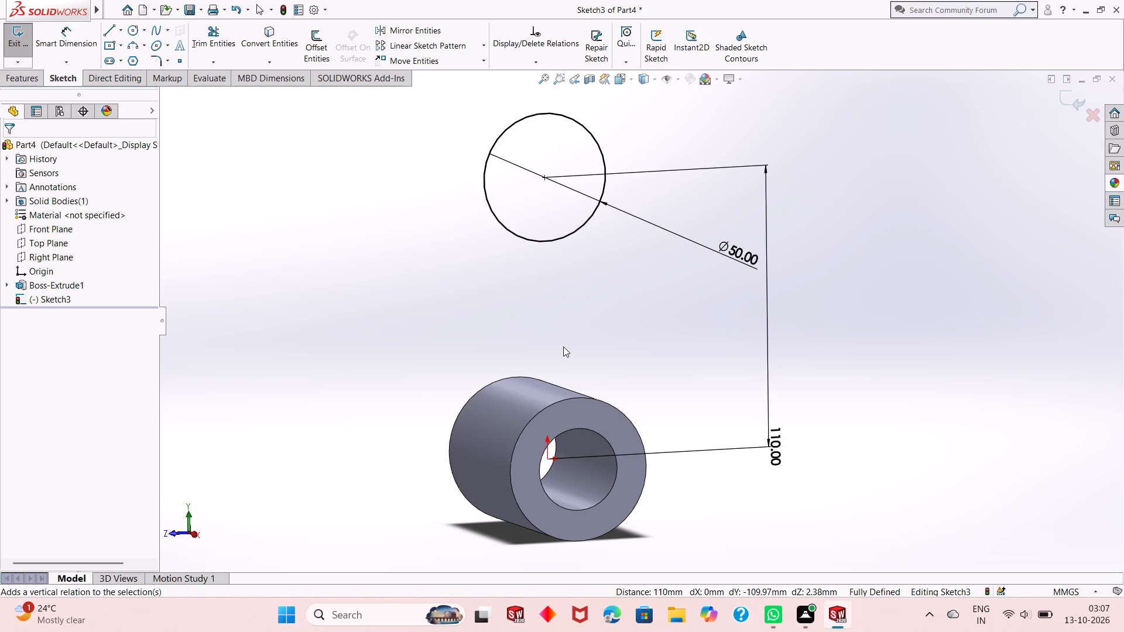
middle_drag(470, 296, 485, 284)
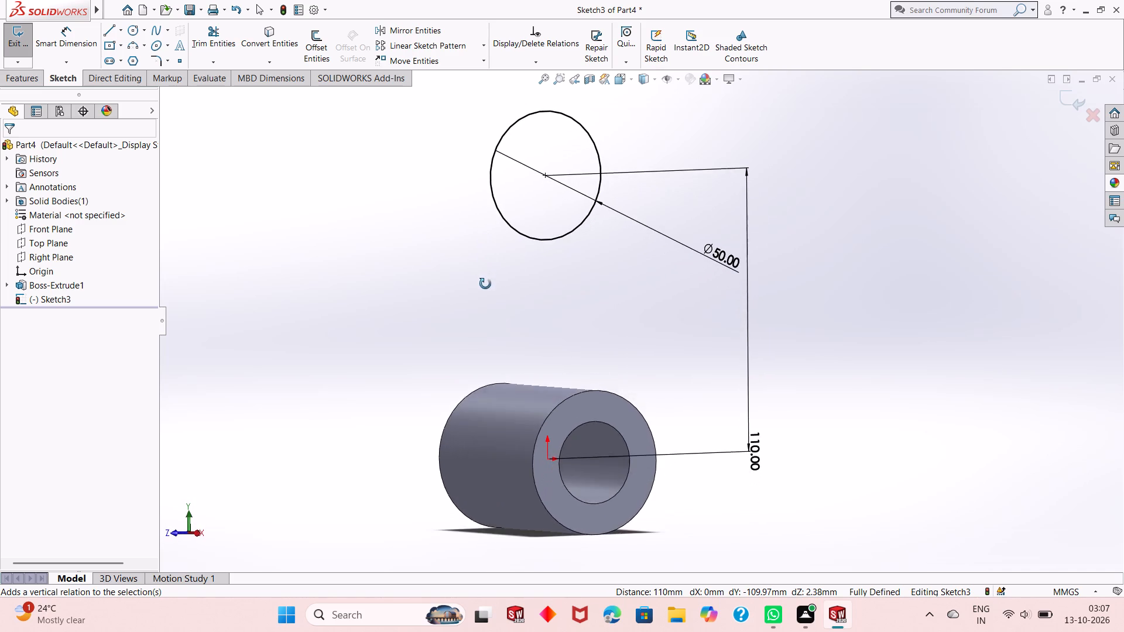
middle_drag(485, 284, 485, 296)
scroll(485, 297, up, 2)
scroll(604, 190, down, 1)
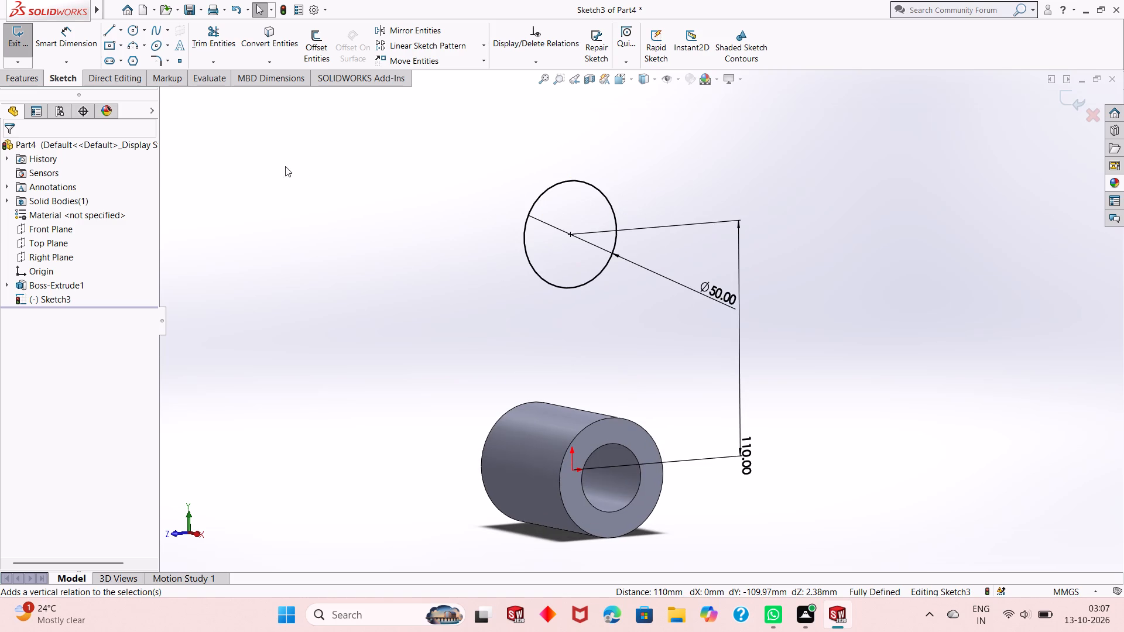
click(35, 78)
click(36, 53)
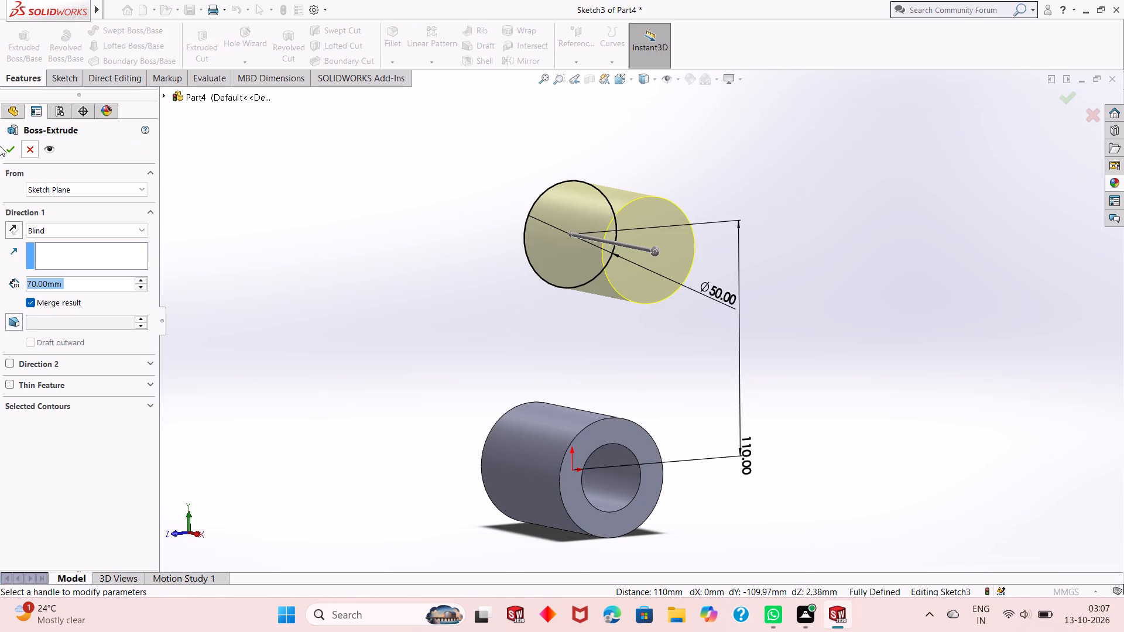
click(5, 231)
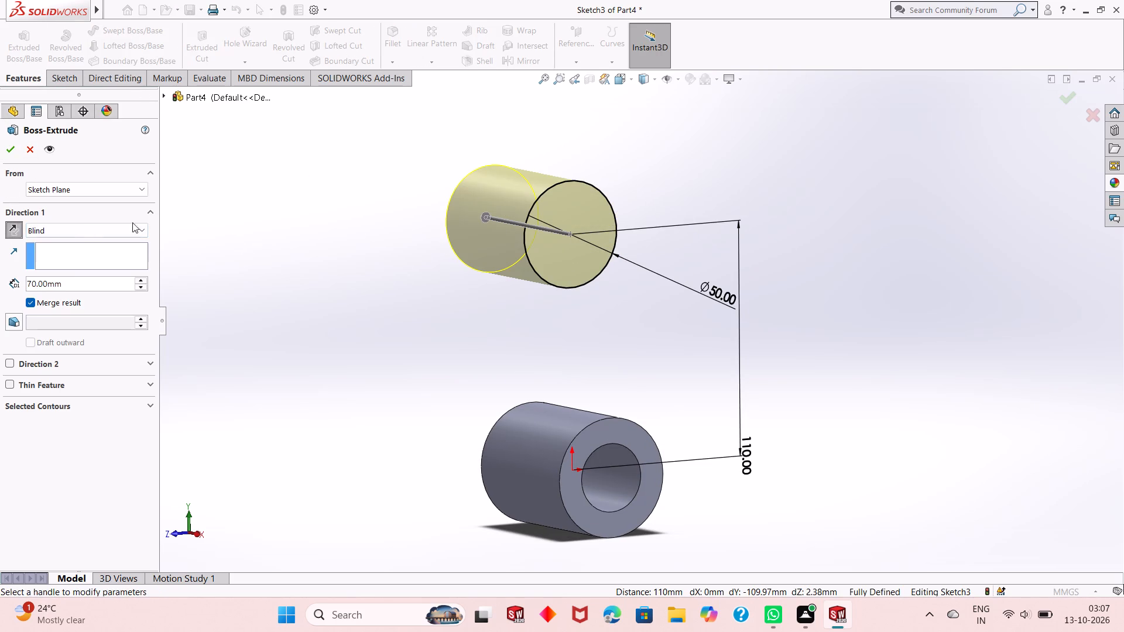
click(76, 228)
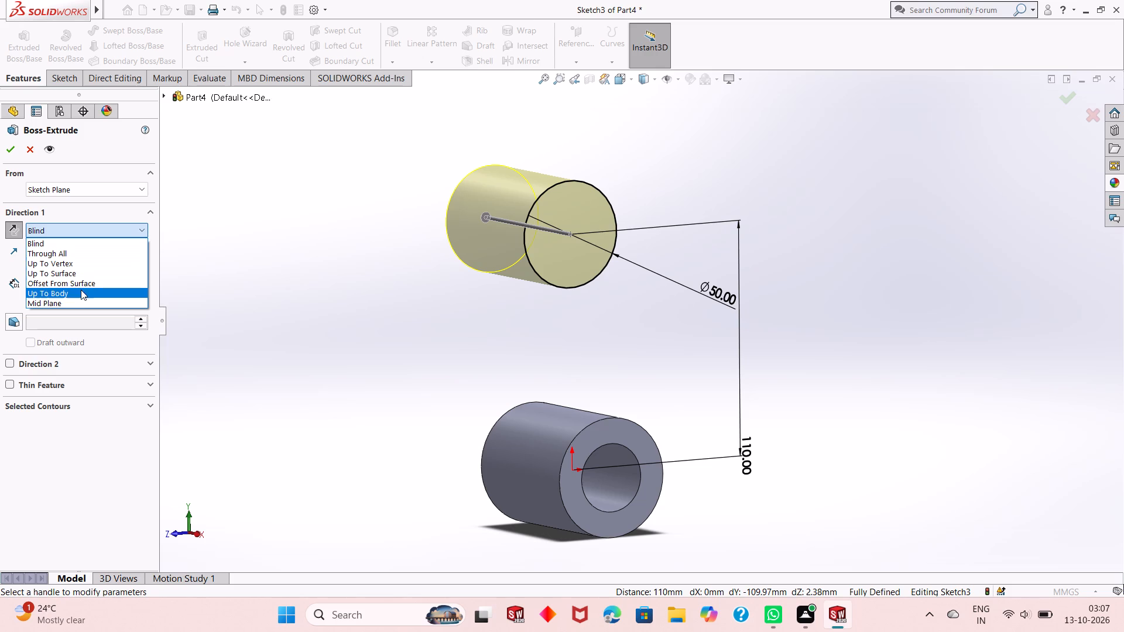
click(81, 298)
middle_drag(348, 286, 373, 228)
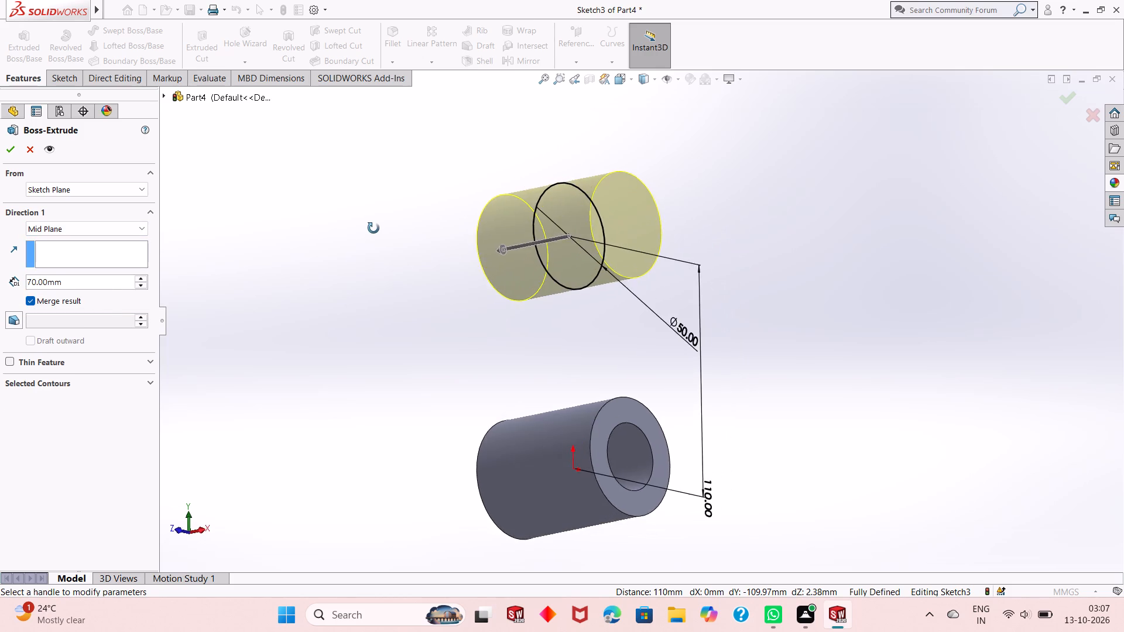
middle_drag(373, 228, 385, 290)
scroll(375, 245, down, 1)
Set the extrusion depth to 46 mm.
double_click(95, 280)
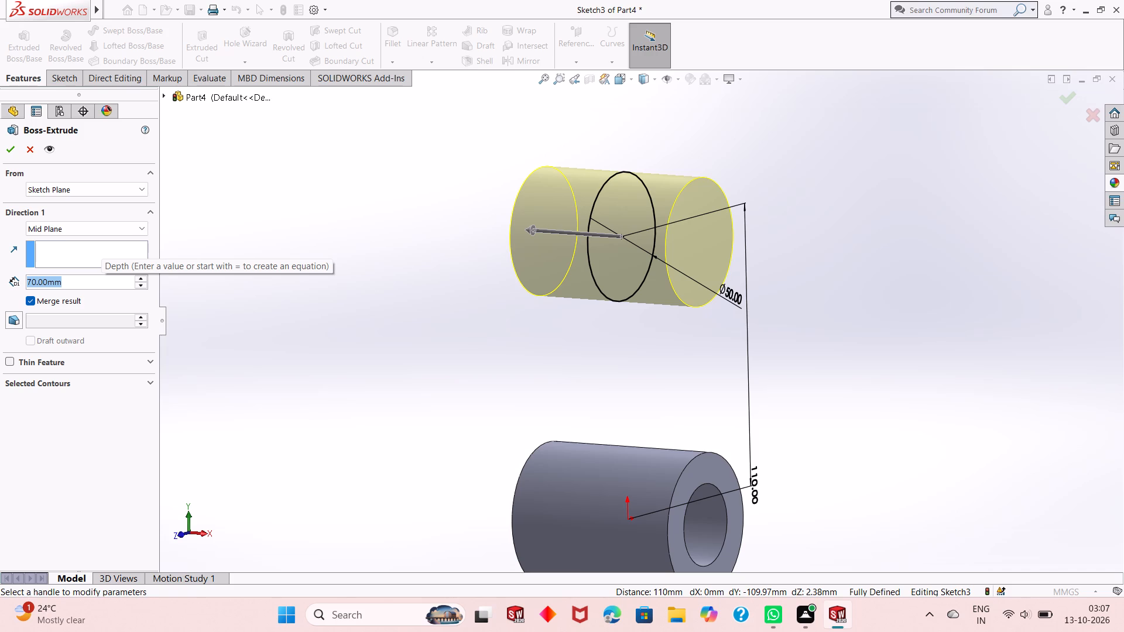
key(4)
key(6)
key(Return)
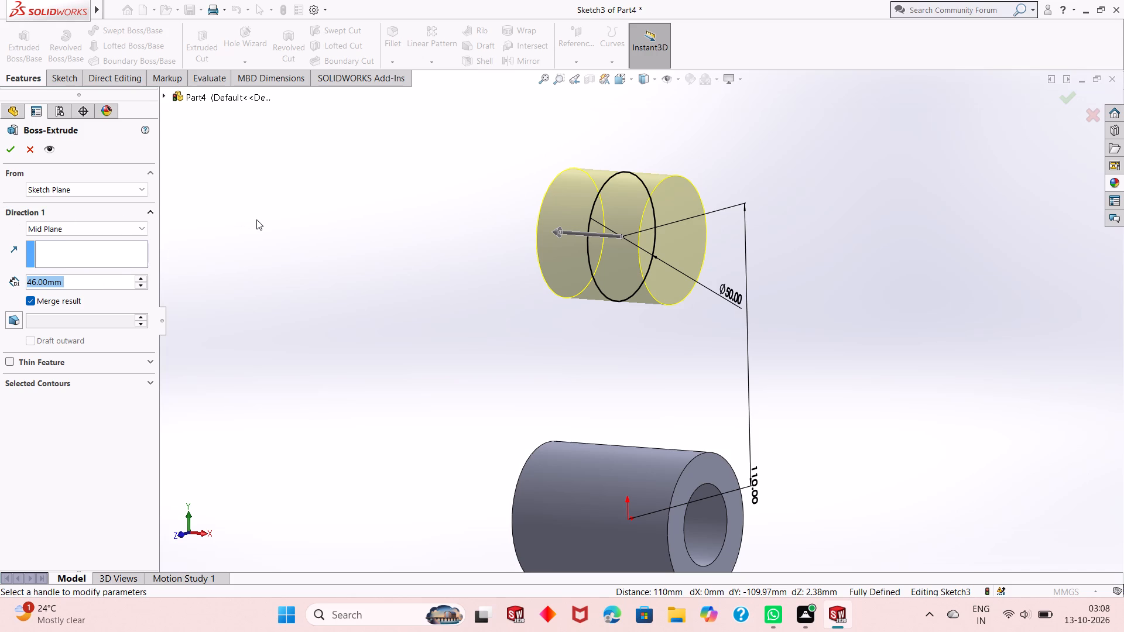
Make the extrusion start from an offset and change its end condition to Blind, keeping the reversed direction toward -X.
click(88, 189)
click(86, 228)
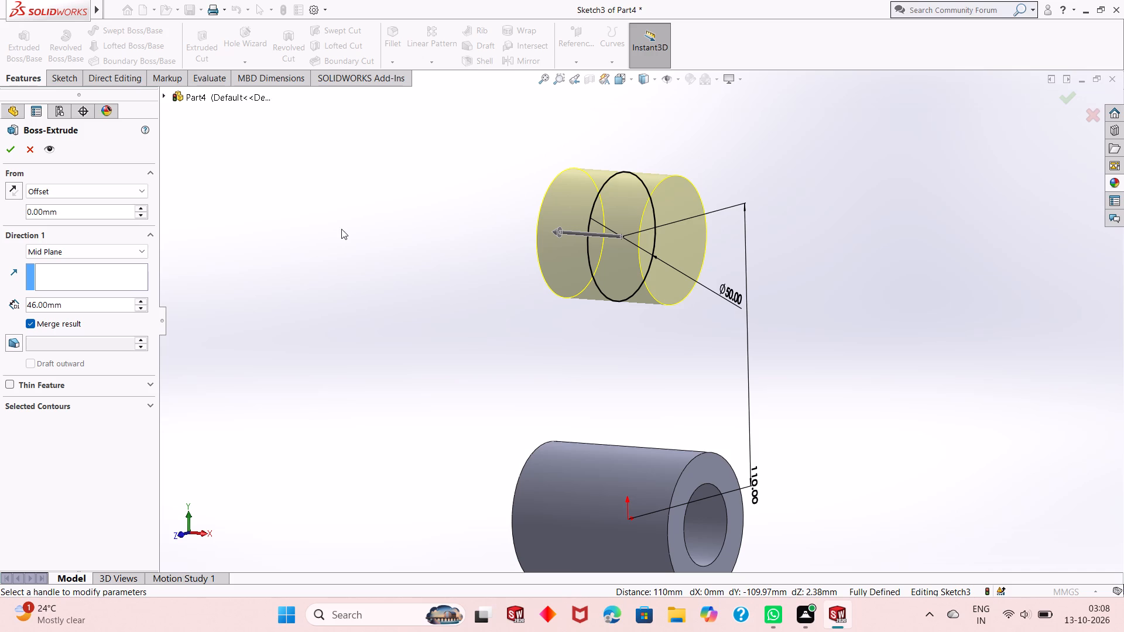
click(111, 256)
click(103, 266)
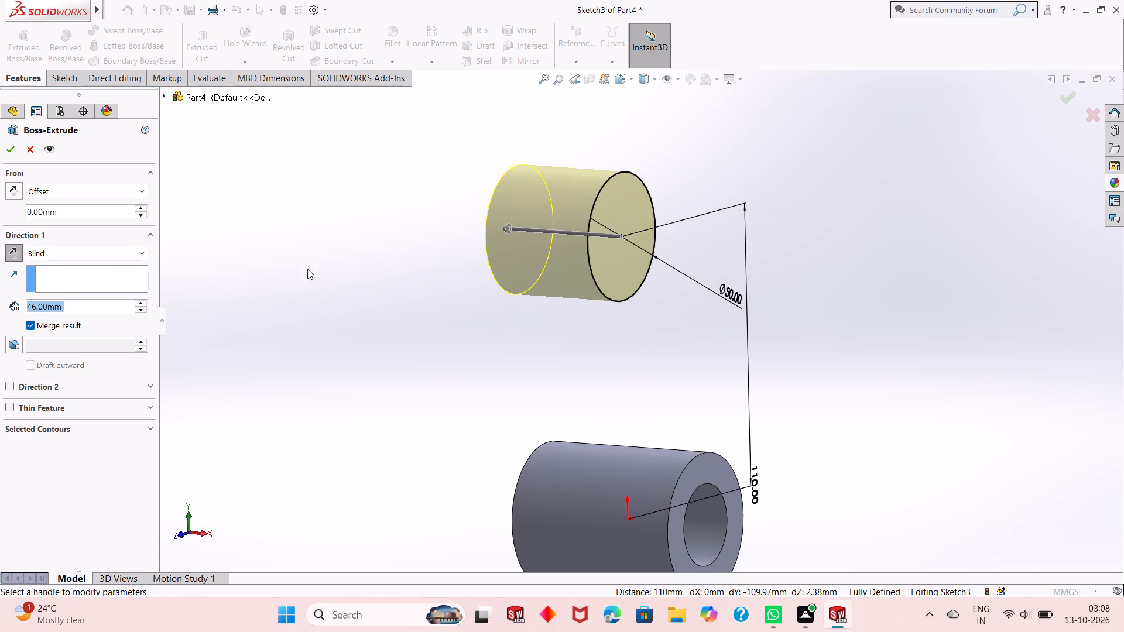
middle_drag(333, 256, 337, 280)
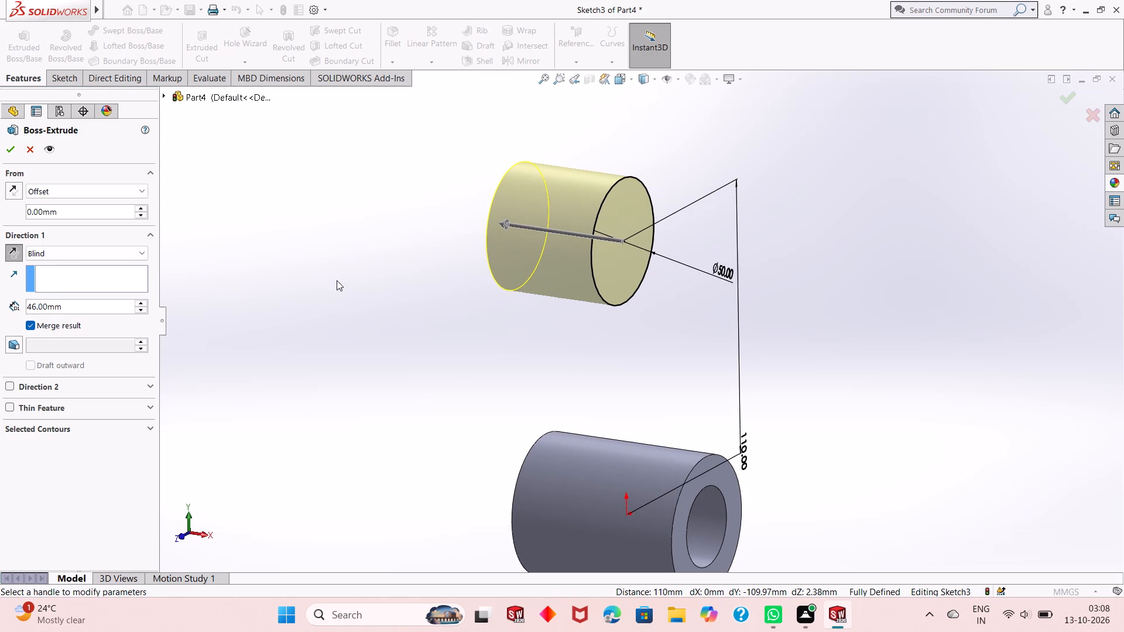
click(9, 256)
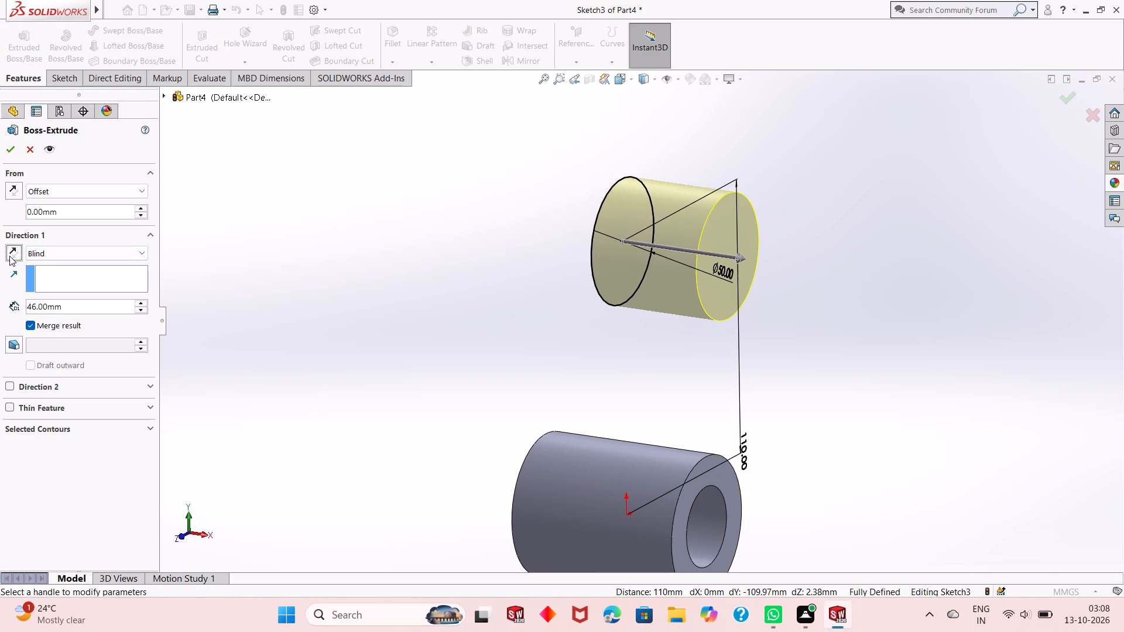
click(9, 256)
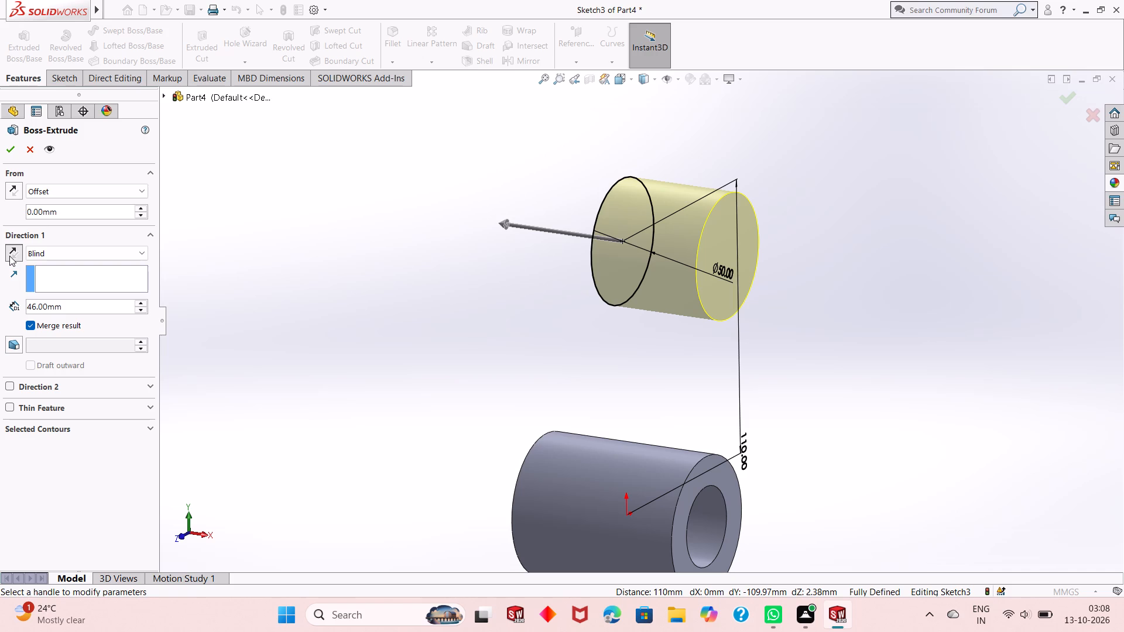
Set the start offset to 12 mm on the +X side of the sketch plane and finish the 46 mm boss extrusion.
triple_click(60, 208)
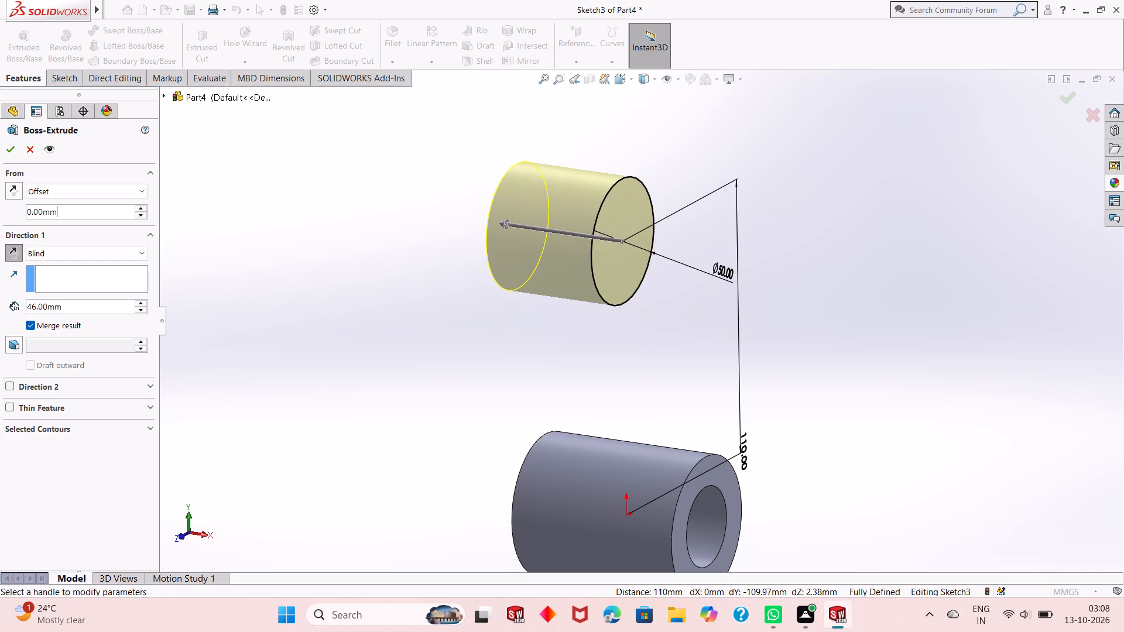
click(63, 210)
text(9+)
key(3)
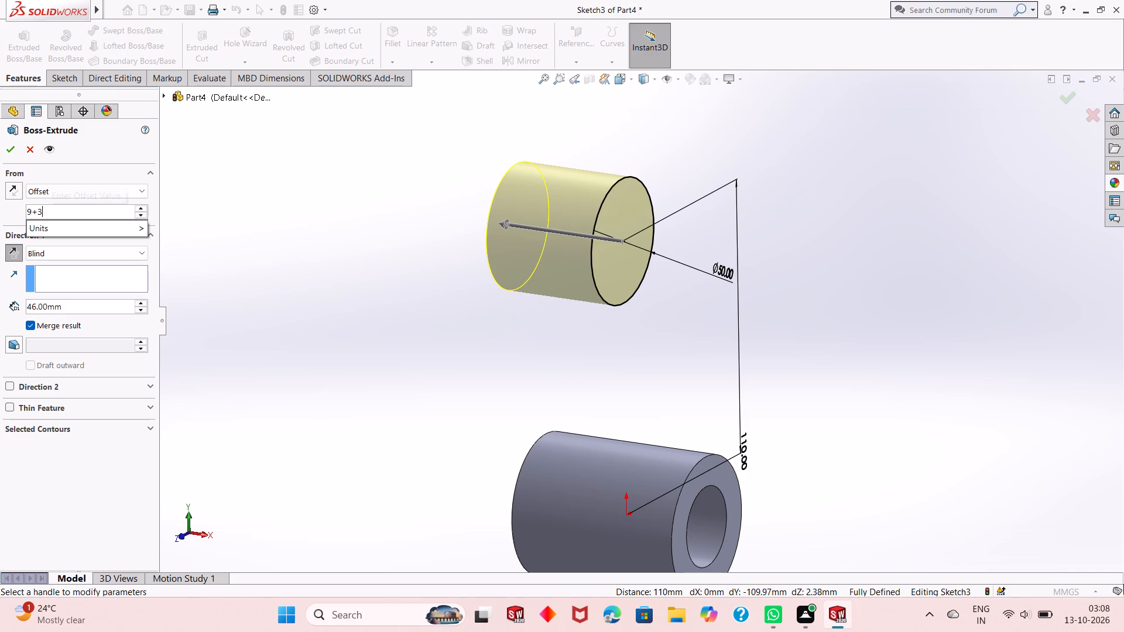
key(Return)
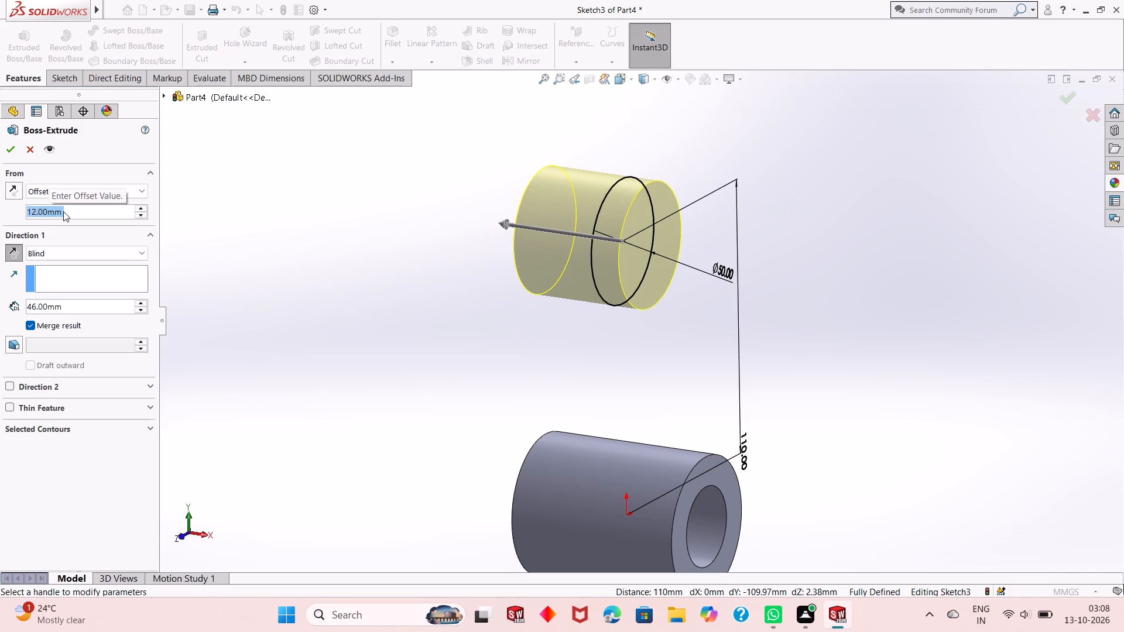
middle_drag(438, 278, 455, 332)
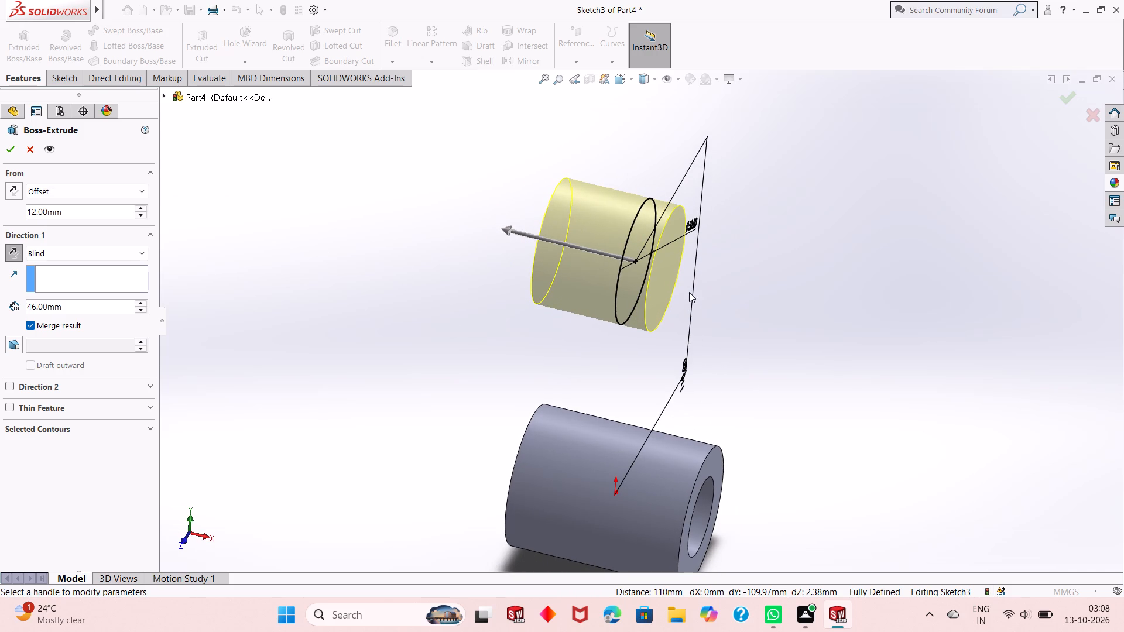
click(16, 194)
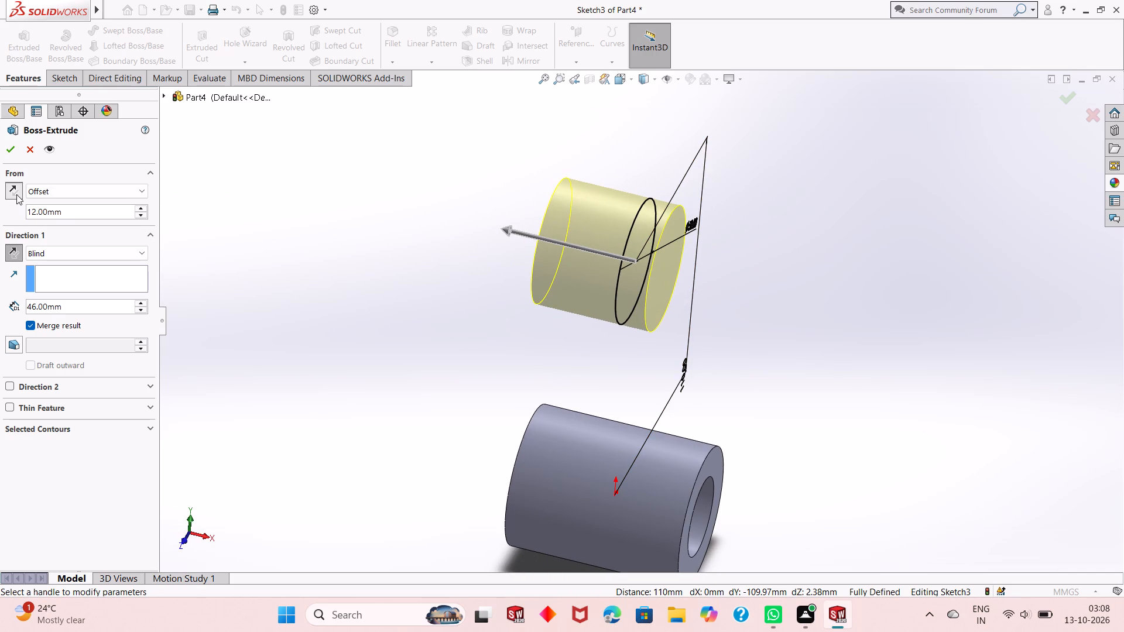
click(16, 194)
click(13, 191)
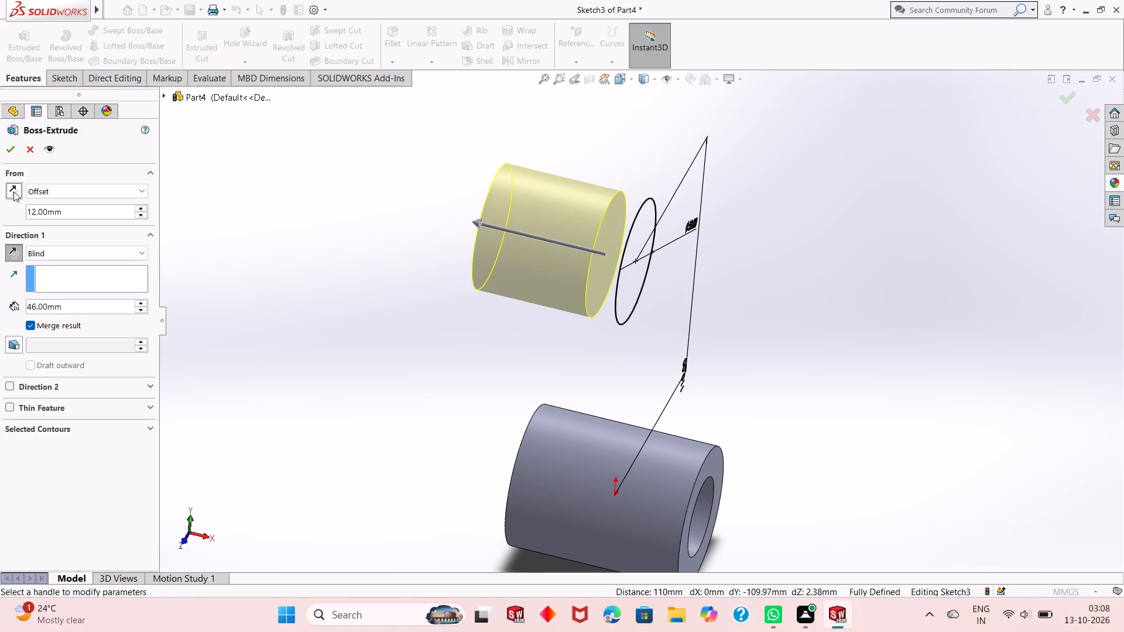
click(4, 149)
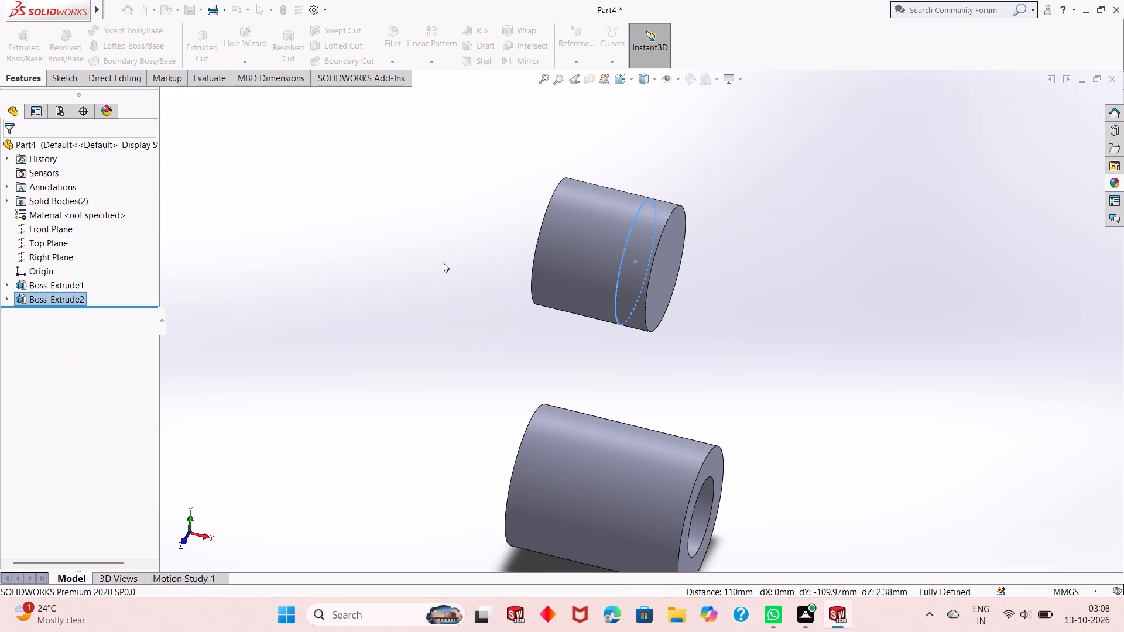
click(444, 263)
Sketch a circle about 30 mm in diameter on the upper boss's +X end face, concentric with the boss.
middle_drag(454, 263, 443, 183)
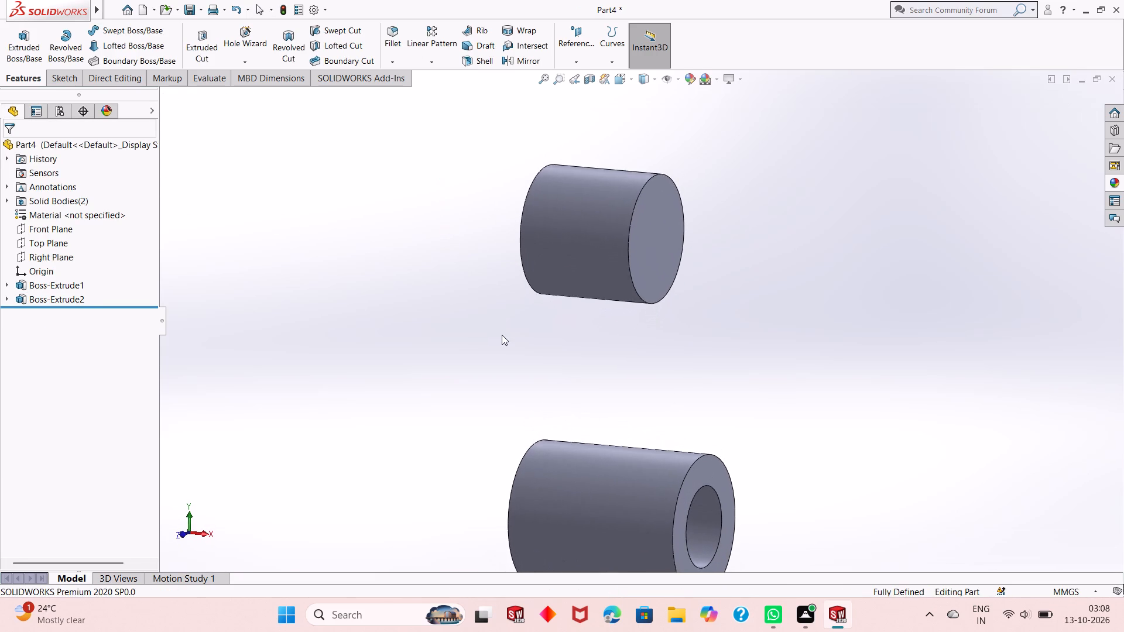
scroll(502, 335, up, 3)
middle_drag(601, 359, 547, 345)
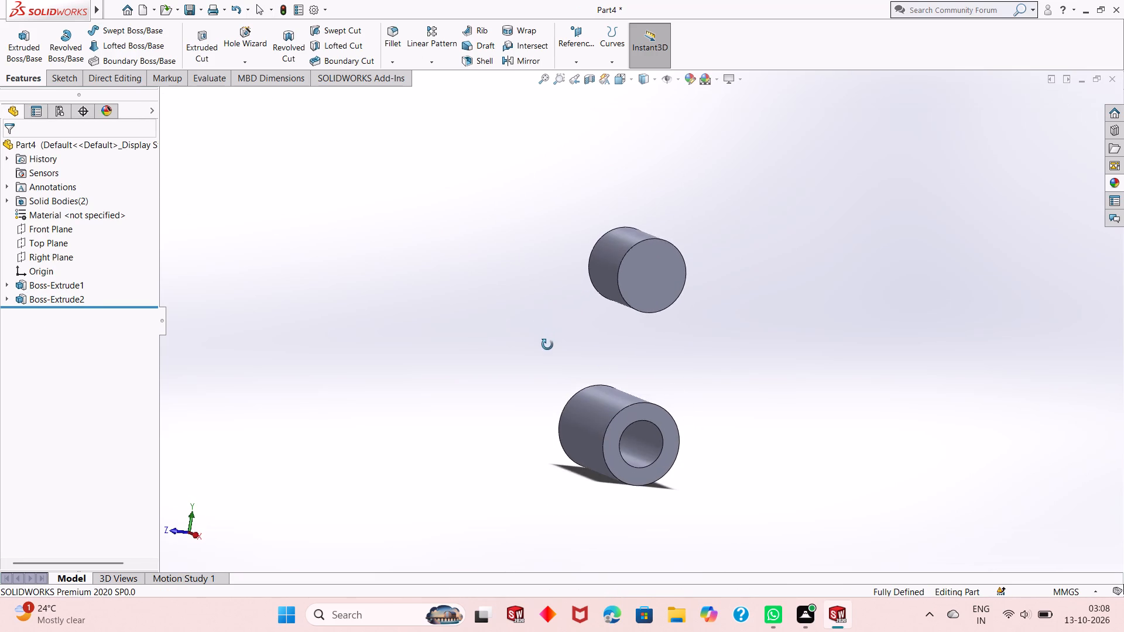
middle_drag(547, 345, 547, 346)
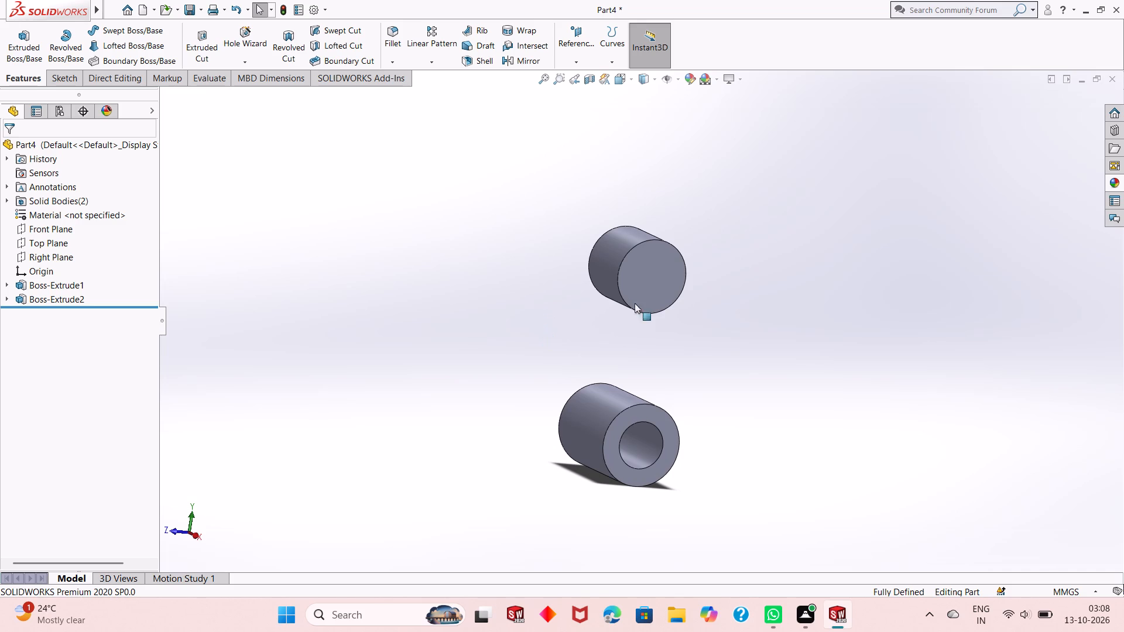
click(652, 283)
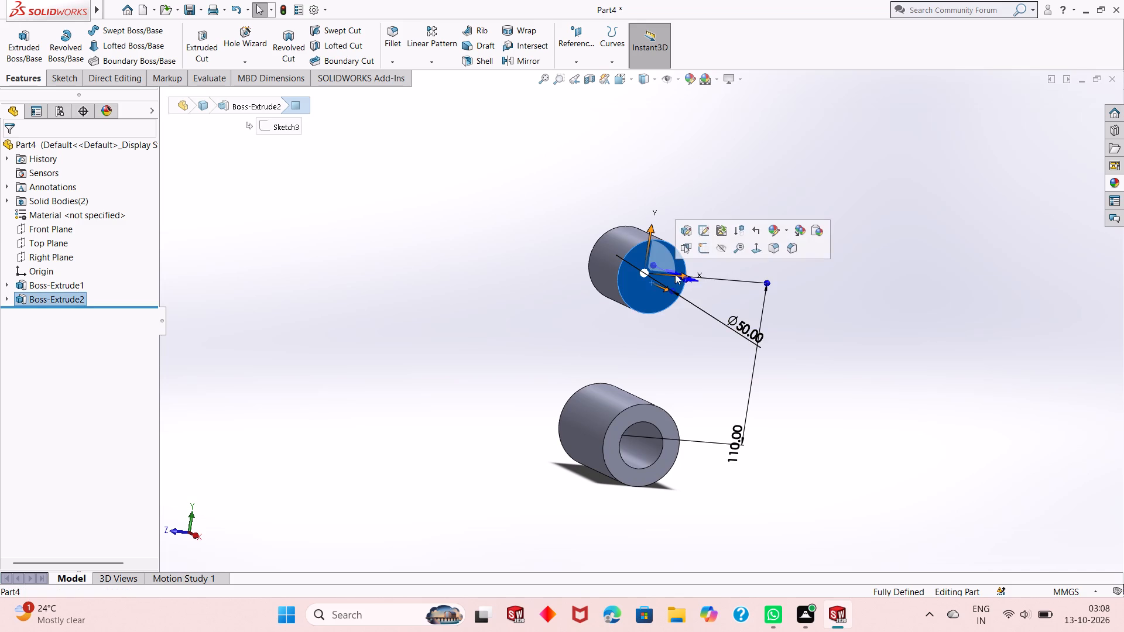
click(701, 251)
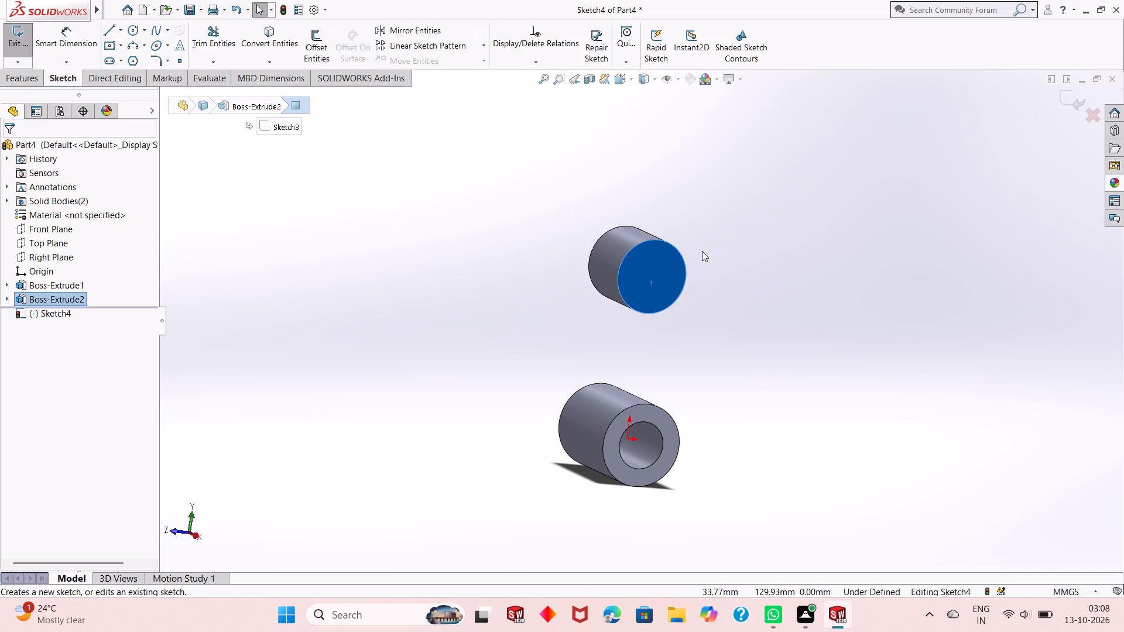
key(ctrl+8)
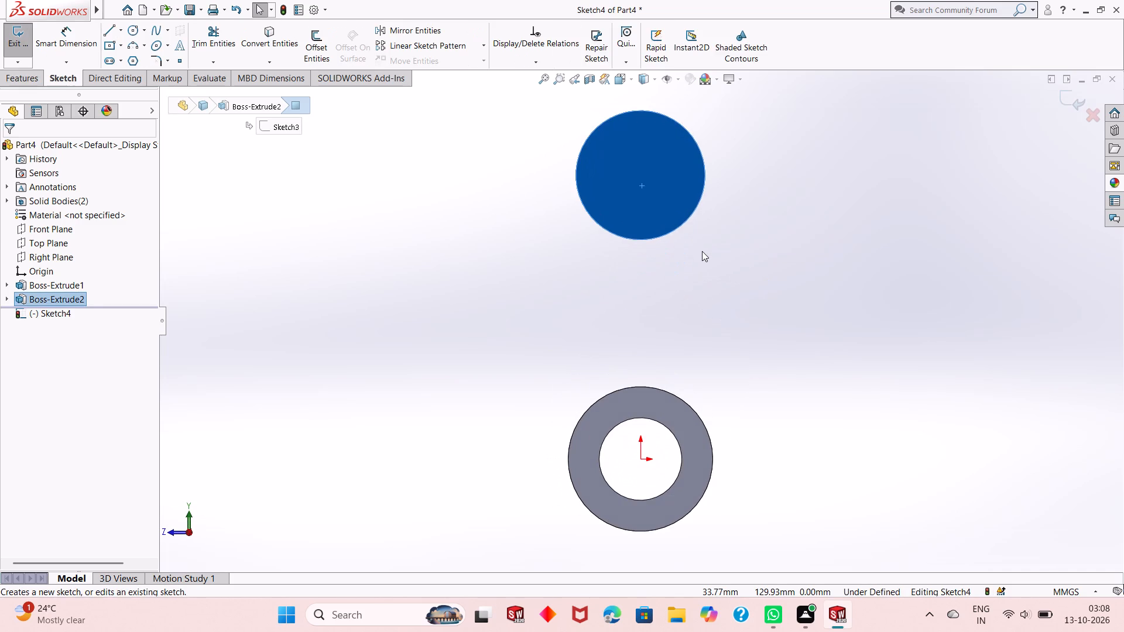
click(702, 251)
click(138, 35)
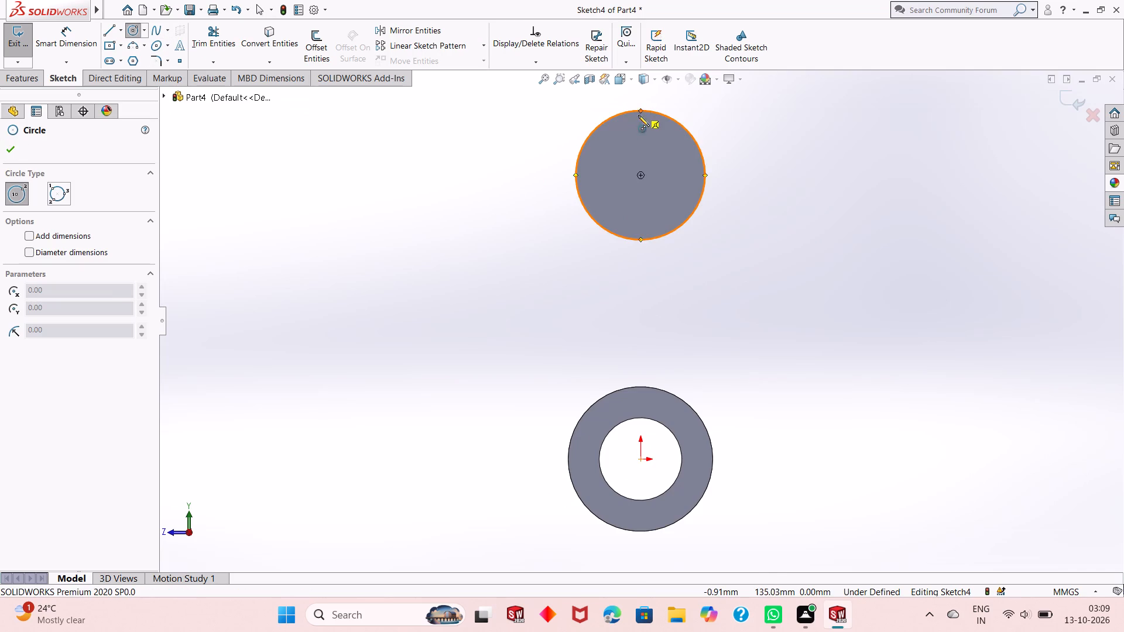
click(642, 175)
click(660, 142)
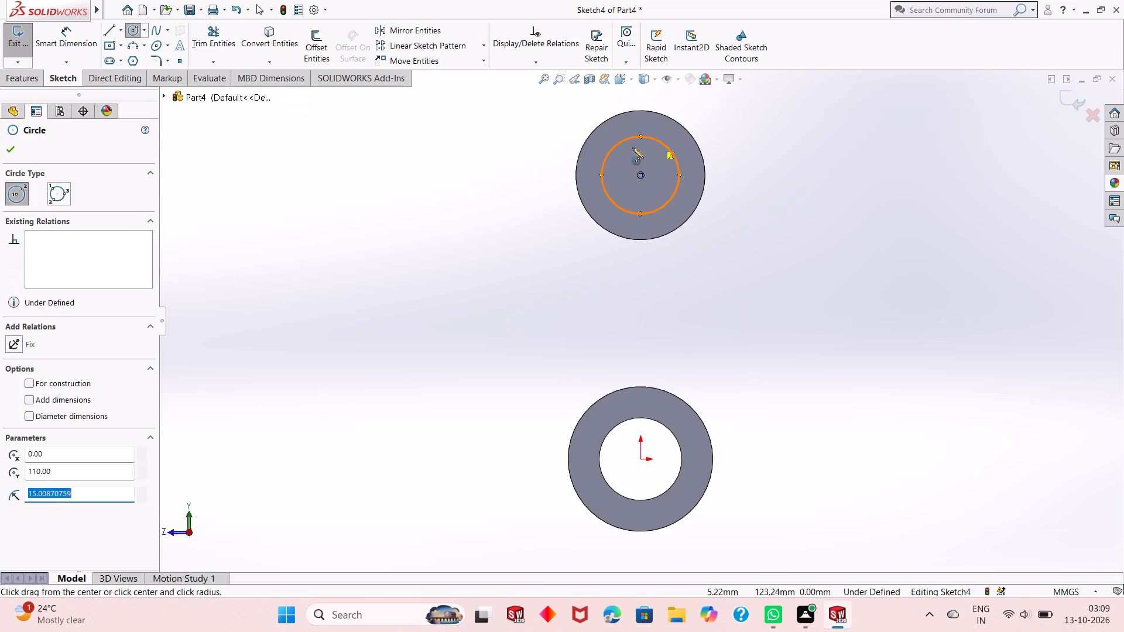
right_click(365, 132)
click(393, 136)
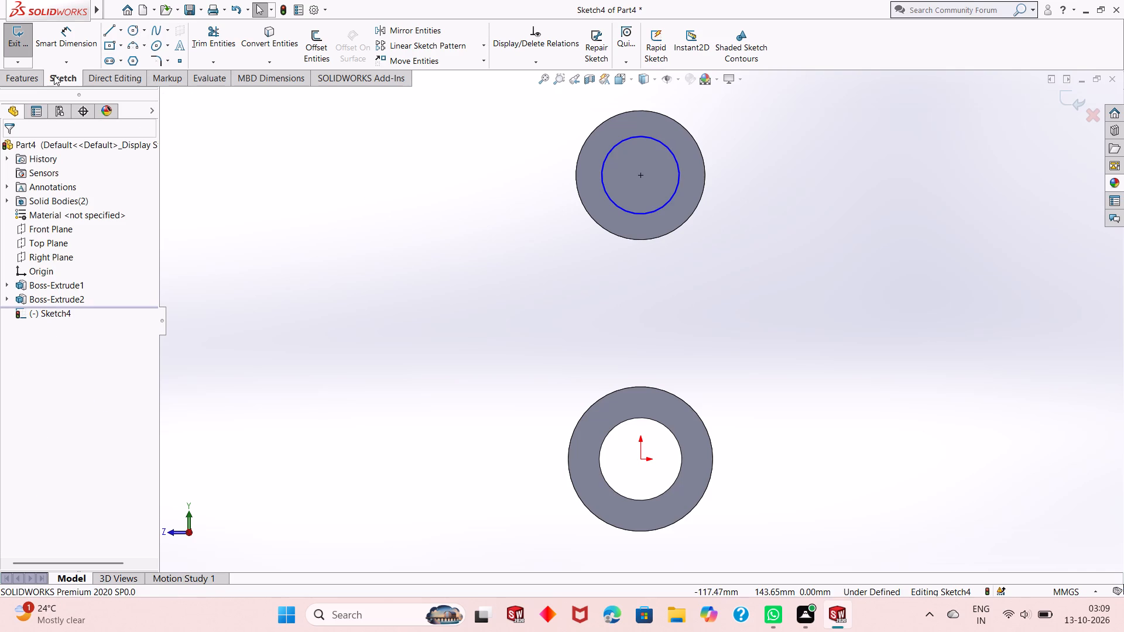
Dimension the new circle's diameter as 25 mm.
click(47, 47)
click(638, 208)
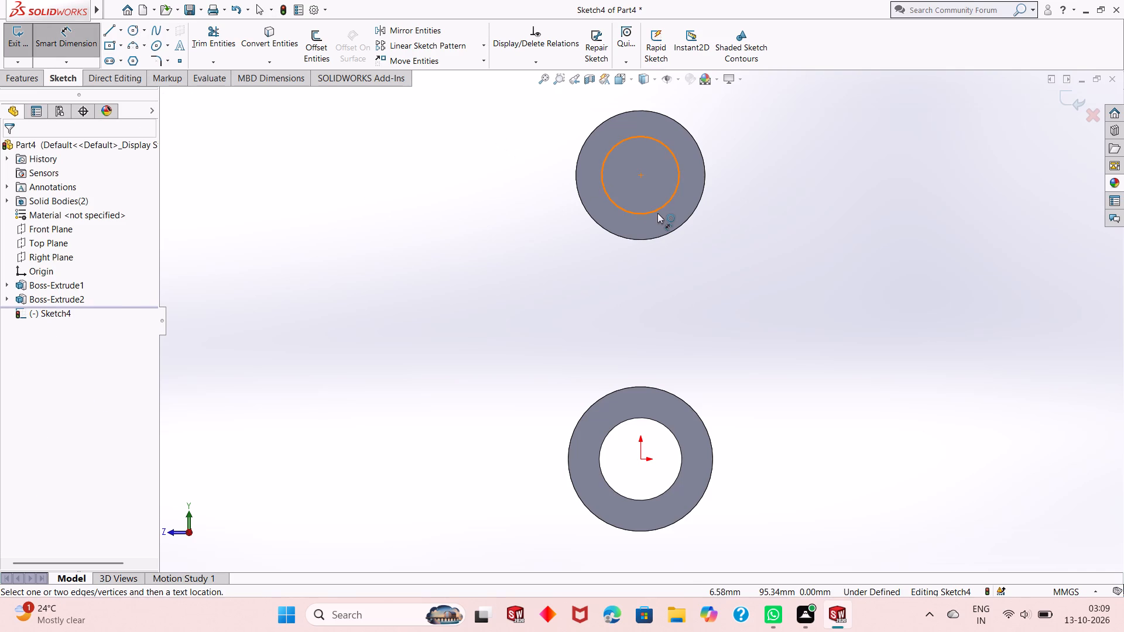
click(659, 210)
click(773, 270)
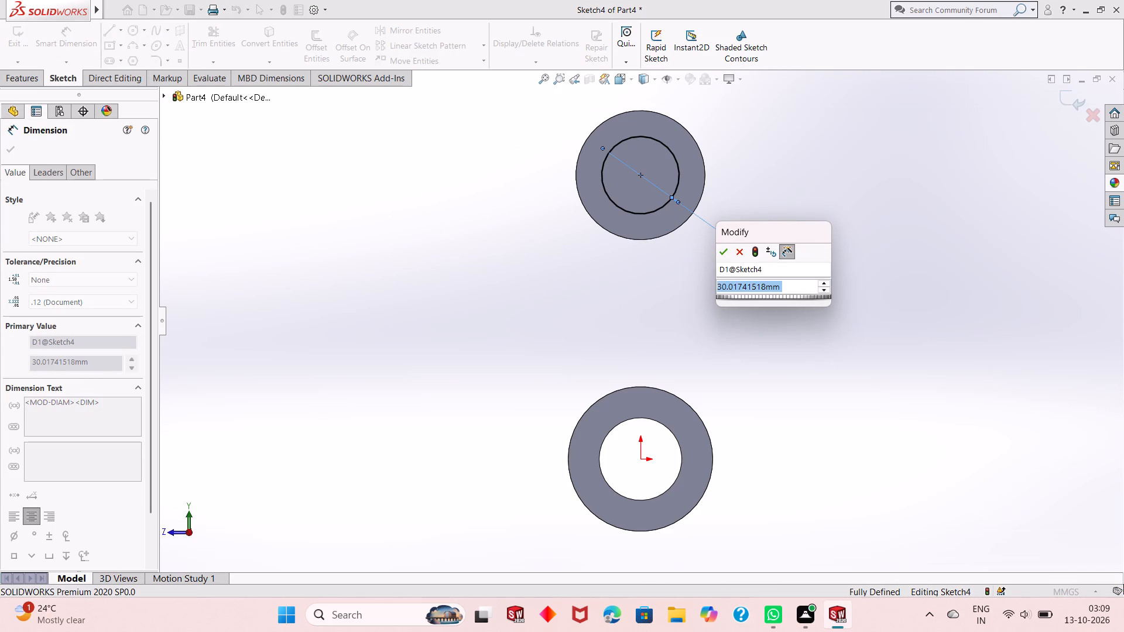
text(25)
key(Return)
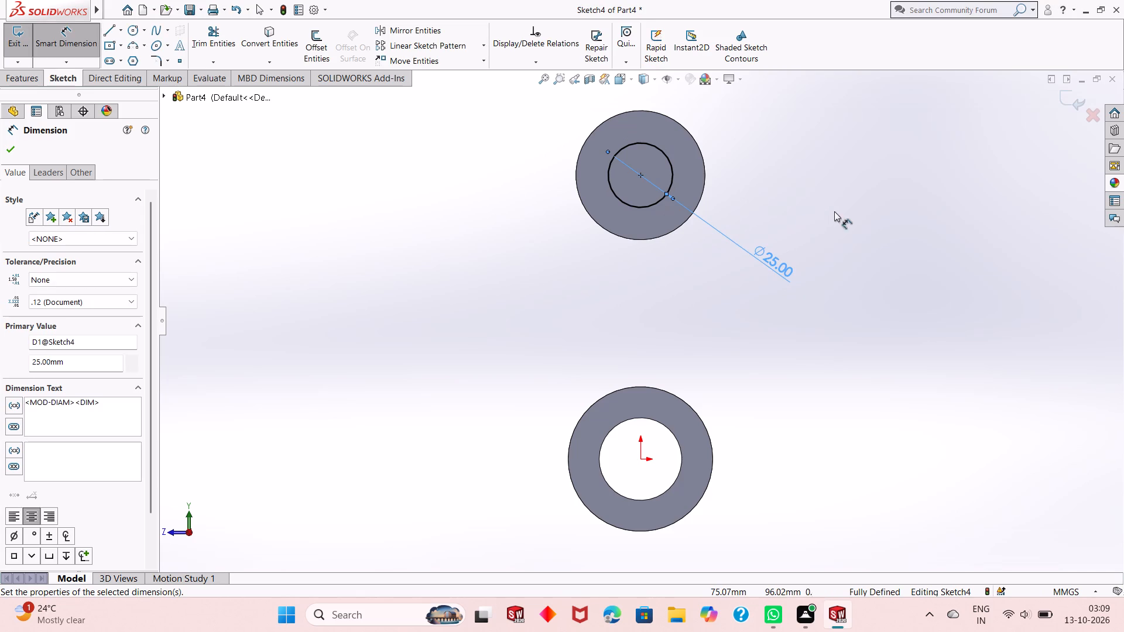
Cut-extrude the 25 mm circle from its sketch plane with a 46 mm Blind depth through the upper boss.
right_click(834, 211)
click(854, 255)
scroll(689, 273, up, 1)
middle_drag(686, 273, 708, 249)
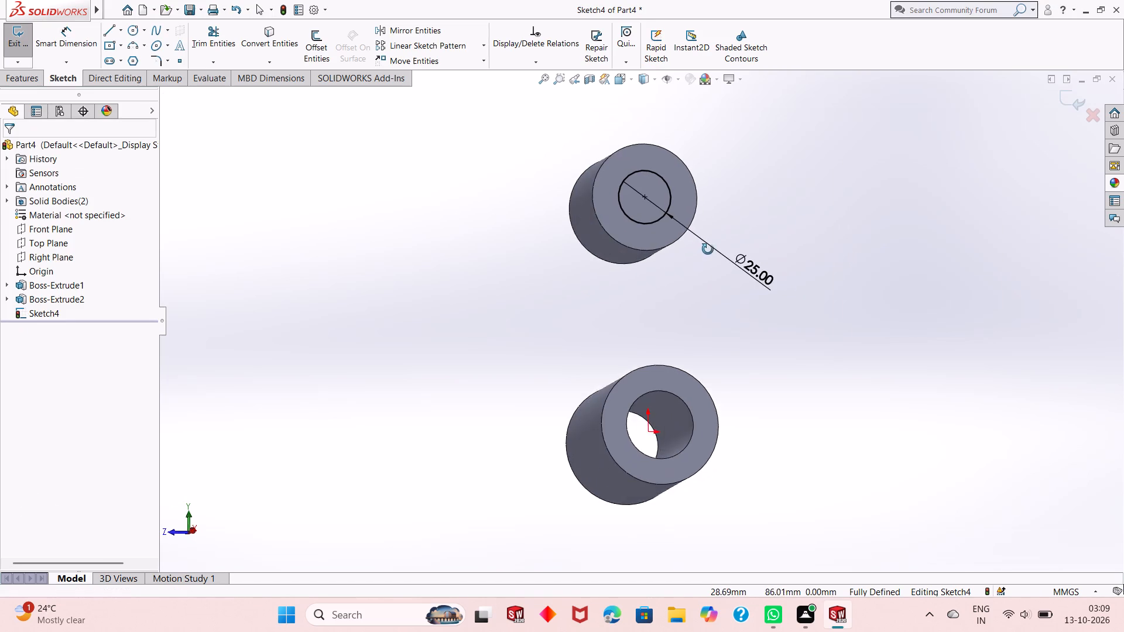
middle_drag(708, 249, 715, 275)
scroll(715, 275, up, 1)
click(22, 78)
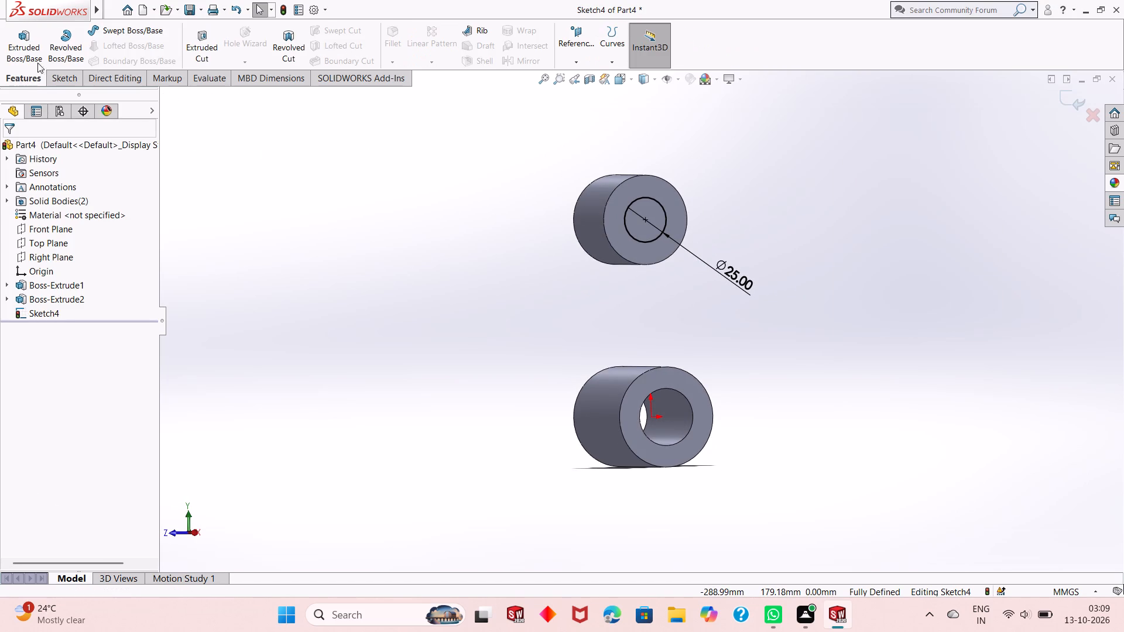
click(190, 46)
middle_drag(533, 289, 540, 288)
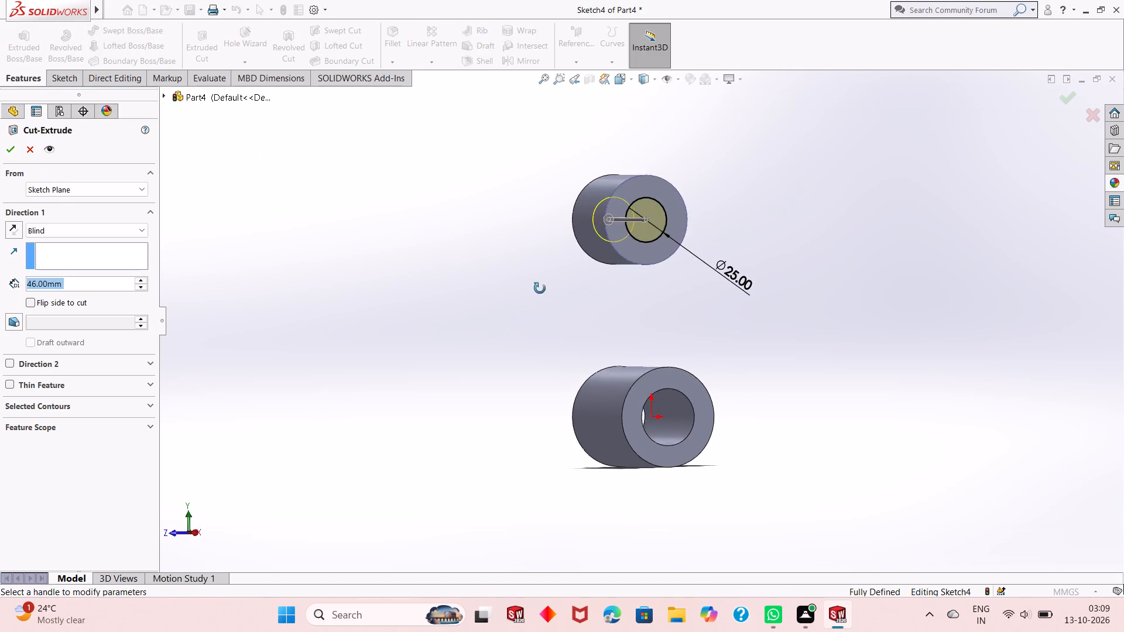
middle_drag(540, 288, 633, 331)
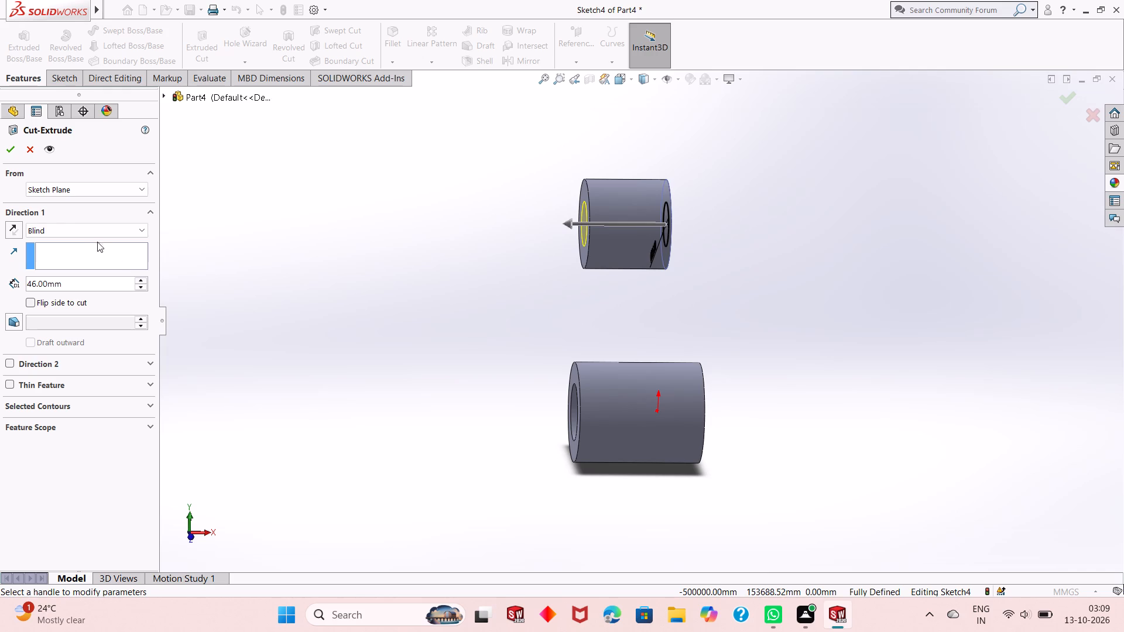
click(13, 151)
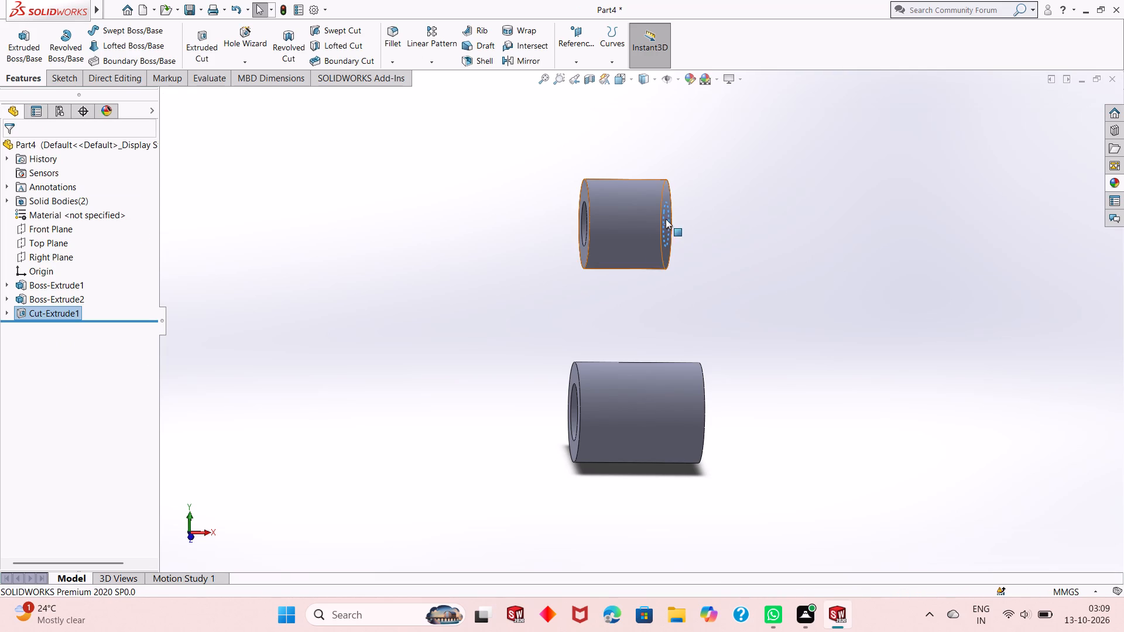
Examine the upper boss's bore and the lower hollow cylinder from both ends.
middle_drag(667, 220, 697, 217)
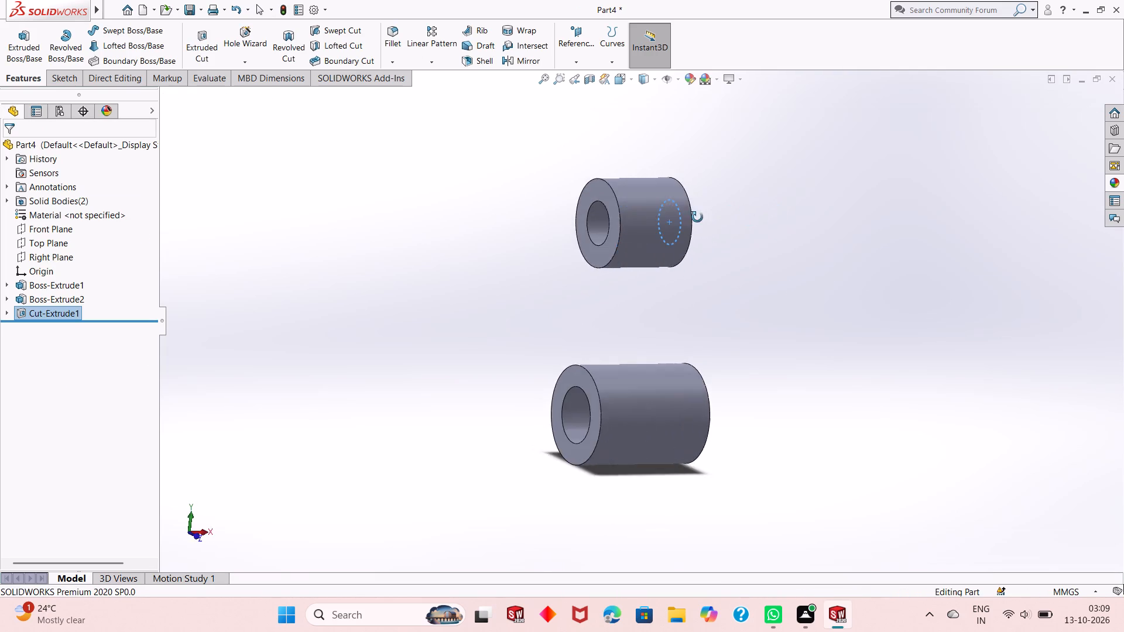
middle_drag(697, 217, 580, 209)
click(831, 300)
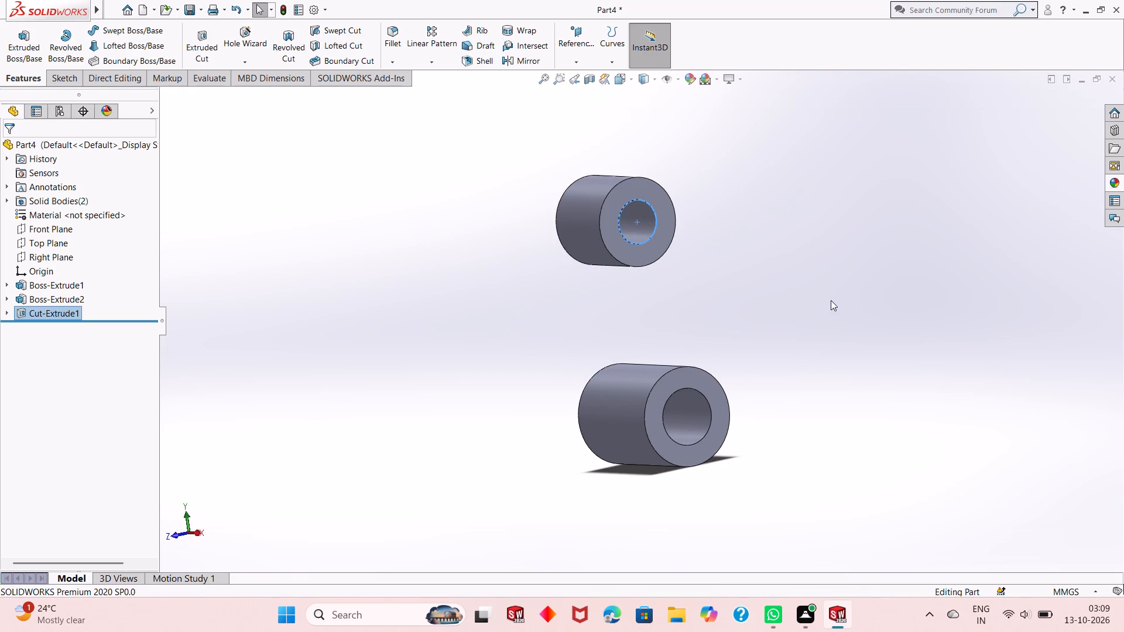
middle_drag(805, 294, 859, 275)
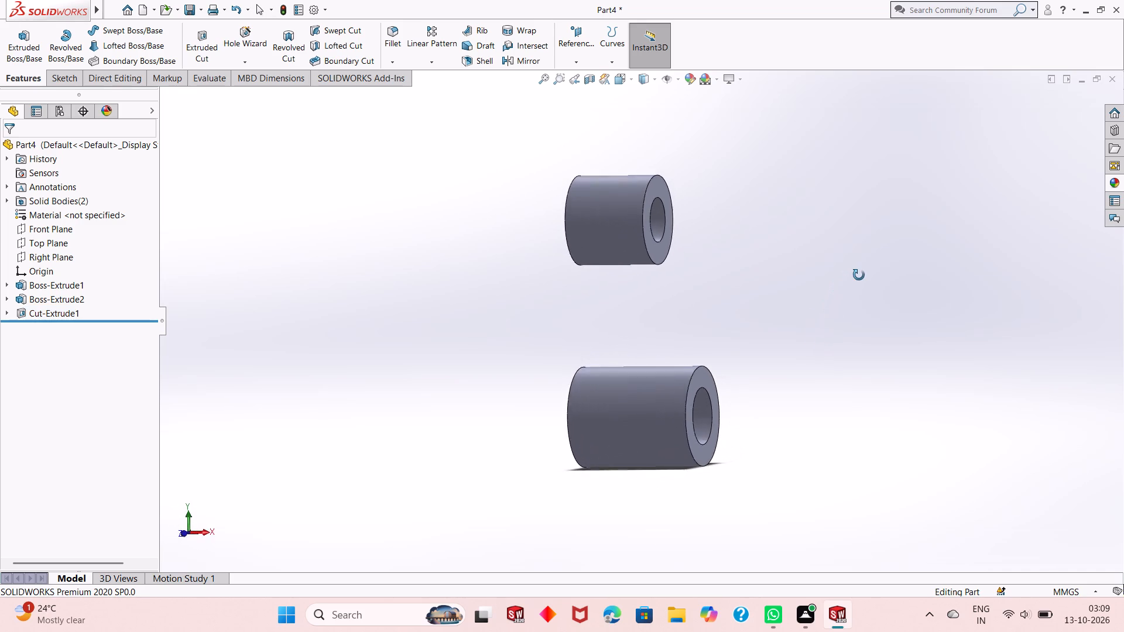
middle_drag(859, 275, 827, 265)
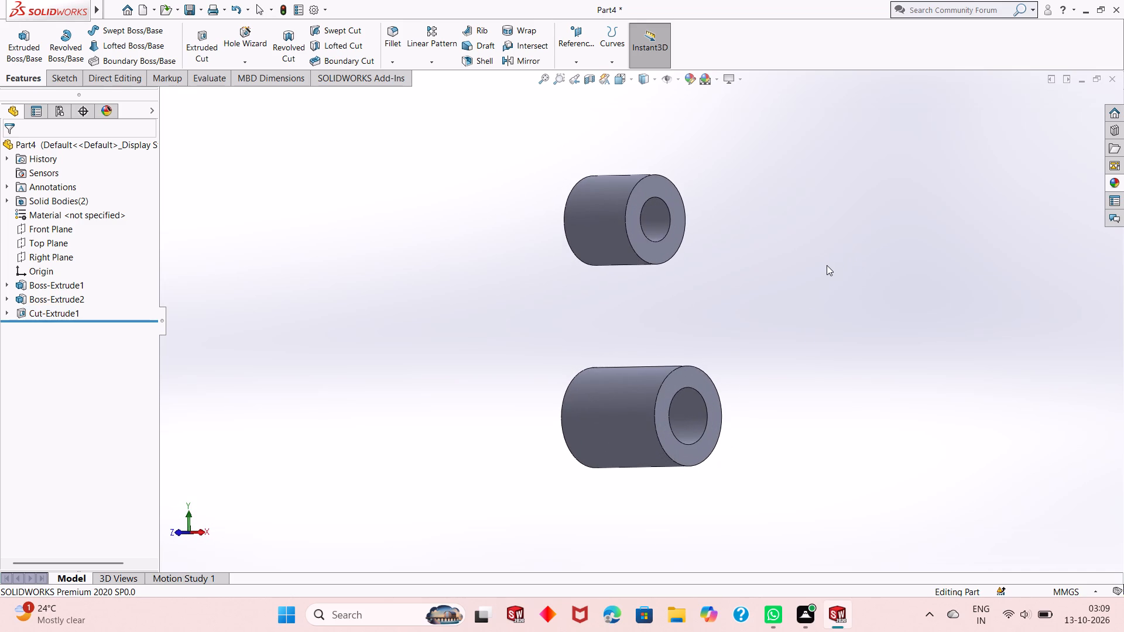
middle_drag(745, 309, 748, 348)
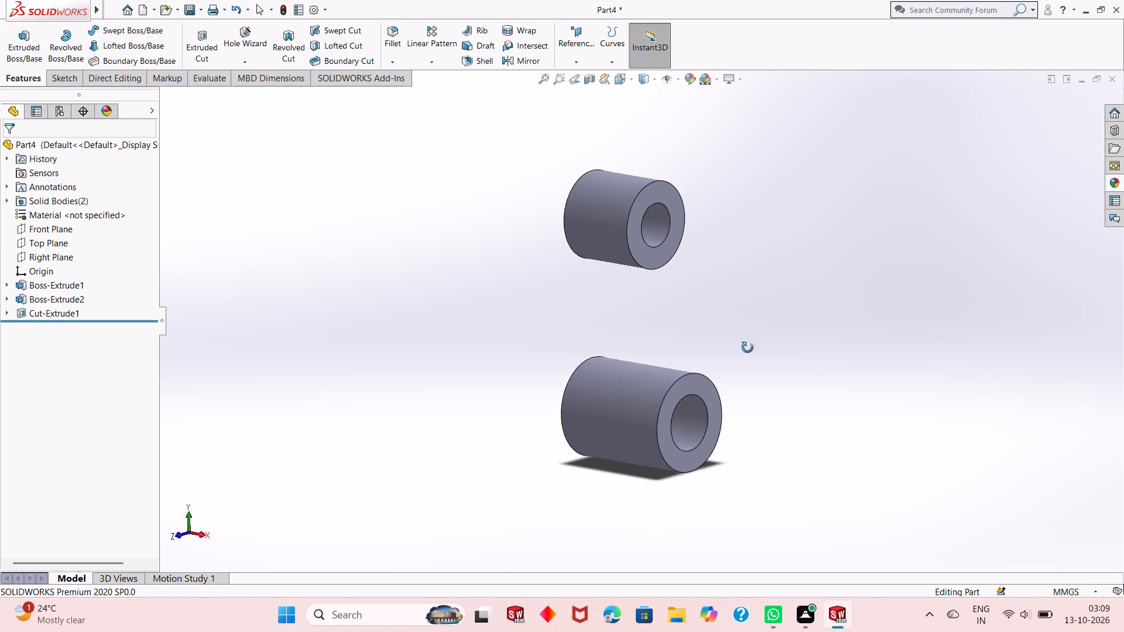
middle_drag(748, 348, 745, 381)
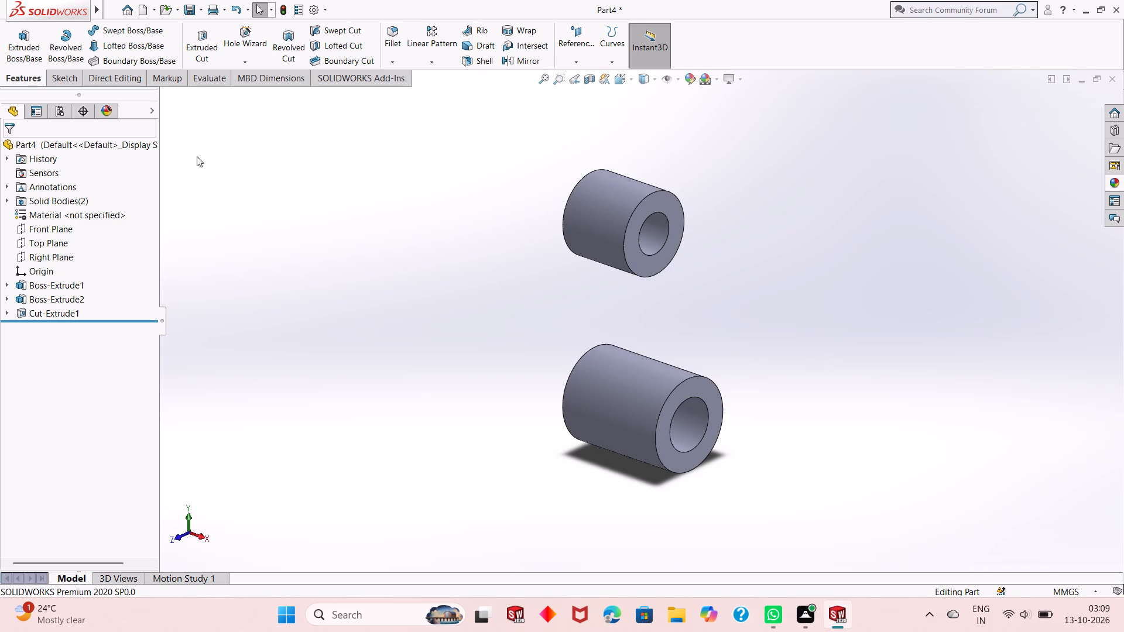
Start a reference plane parallel to the Top Plane, offset 30 mm toward the upper boss.
click(43, 243)
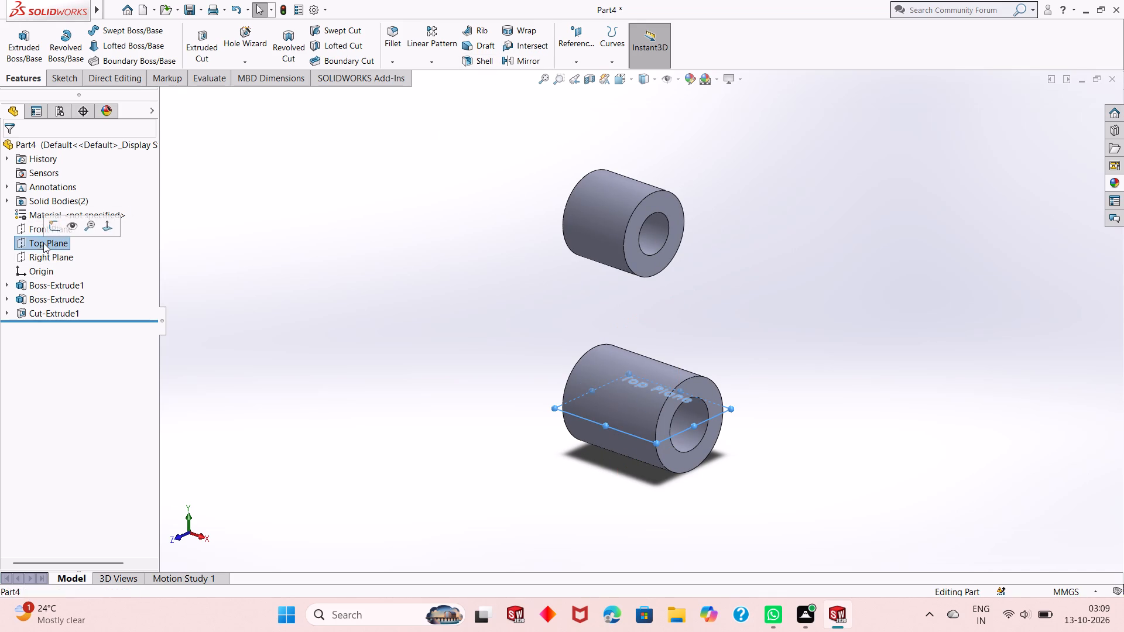
click(568, 50)
click(582, 75)
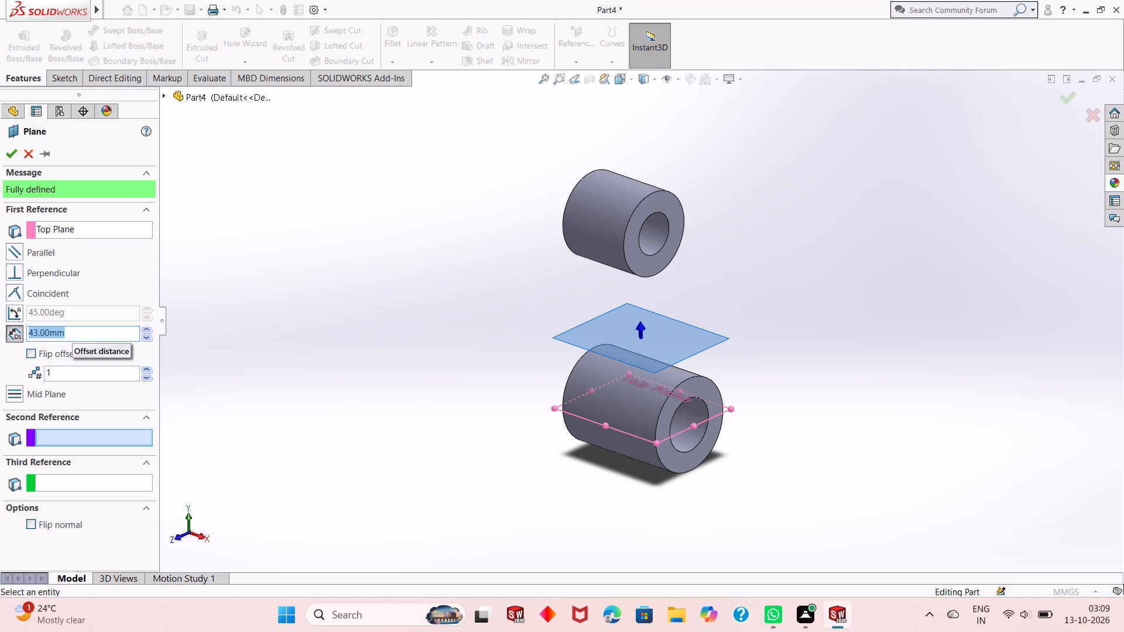
text(30)
key(Return)
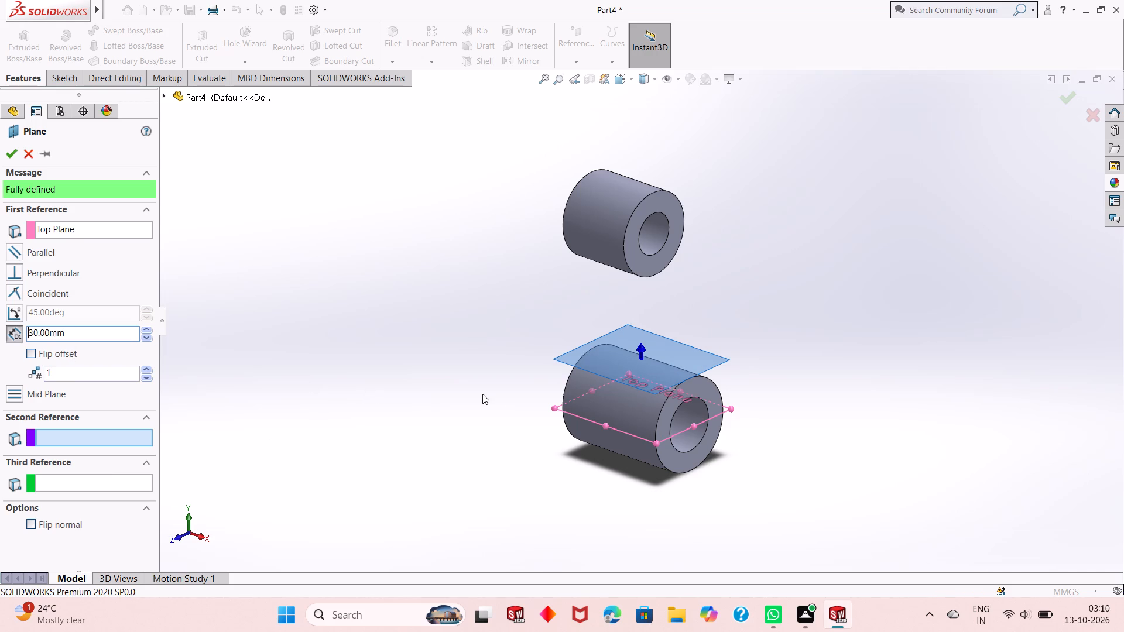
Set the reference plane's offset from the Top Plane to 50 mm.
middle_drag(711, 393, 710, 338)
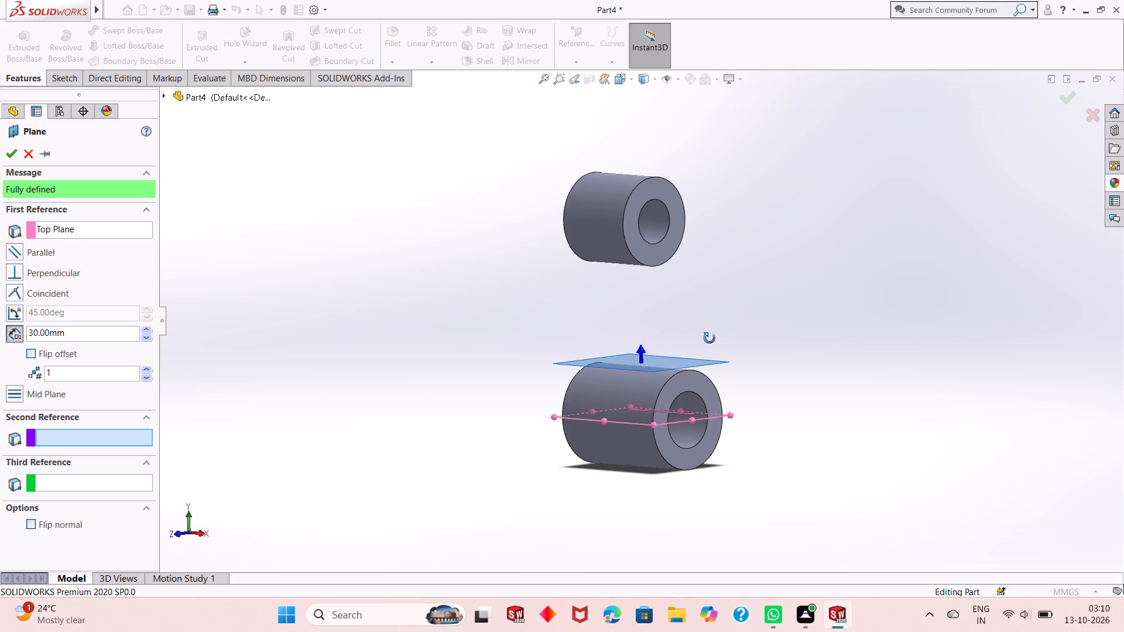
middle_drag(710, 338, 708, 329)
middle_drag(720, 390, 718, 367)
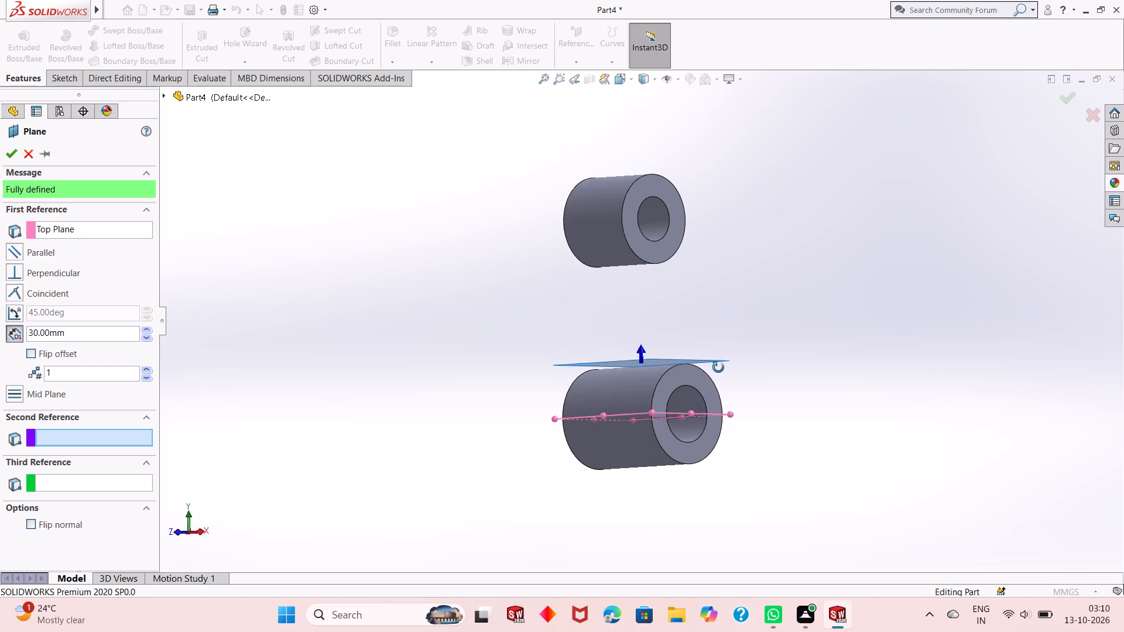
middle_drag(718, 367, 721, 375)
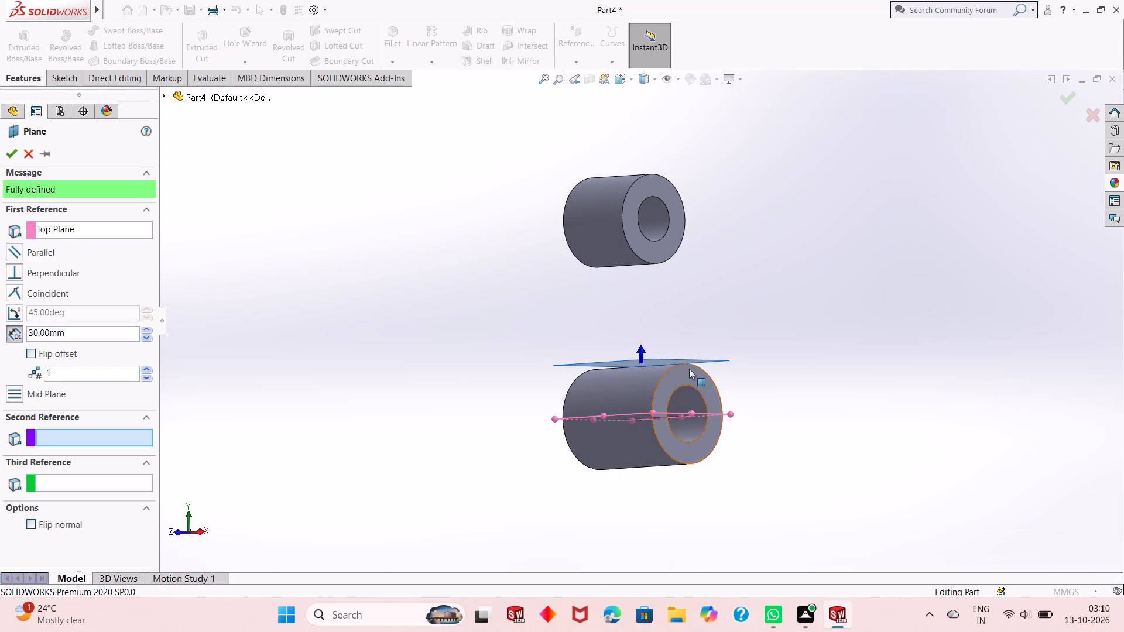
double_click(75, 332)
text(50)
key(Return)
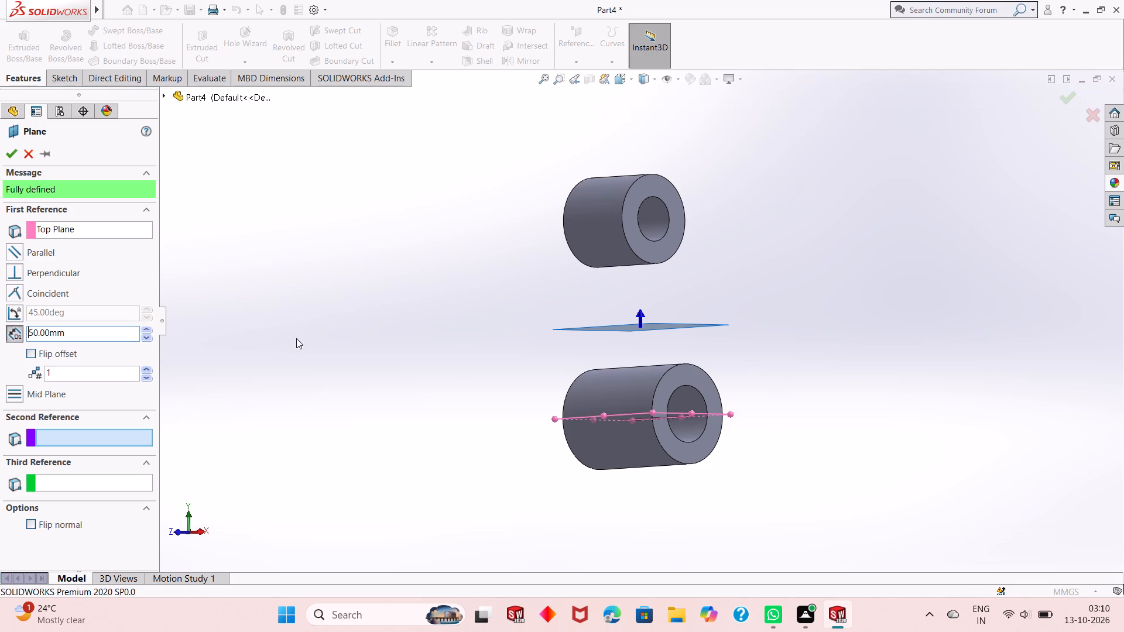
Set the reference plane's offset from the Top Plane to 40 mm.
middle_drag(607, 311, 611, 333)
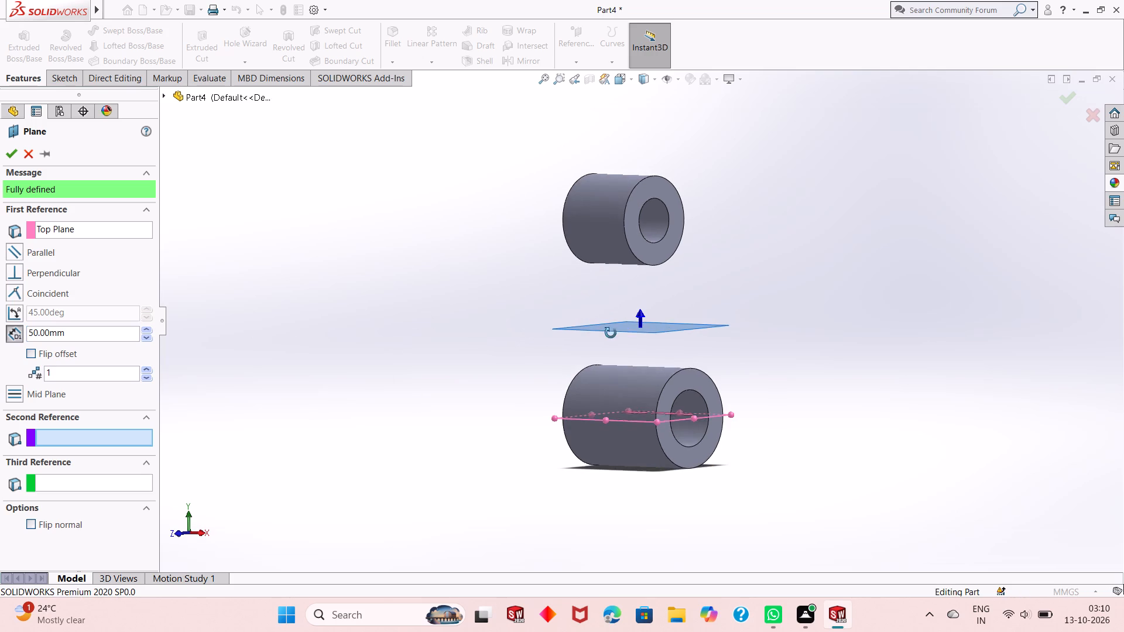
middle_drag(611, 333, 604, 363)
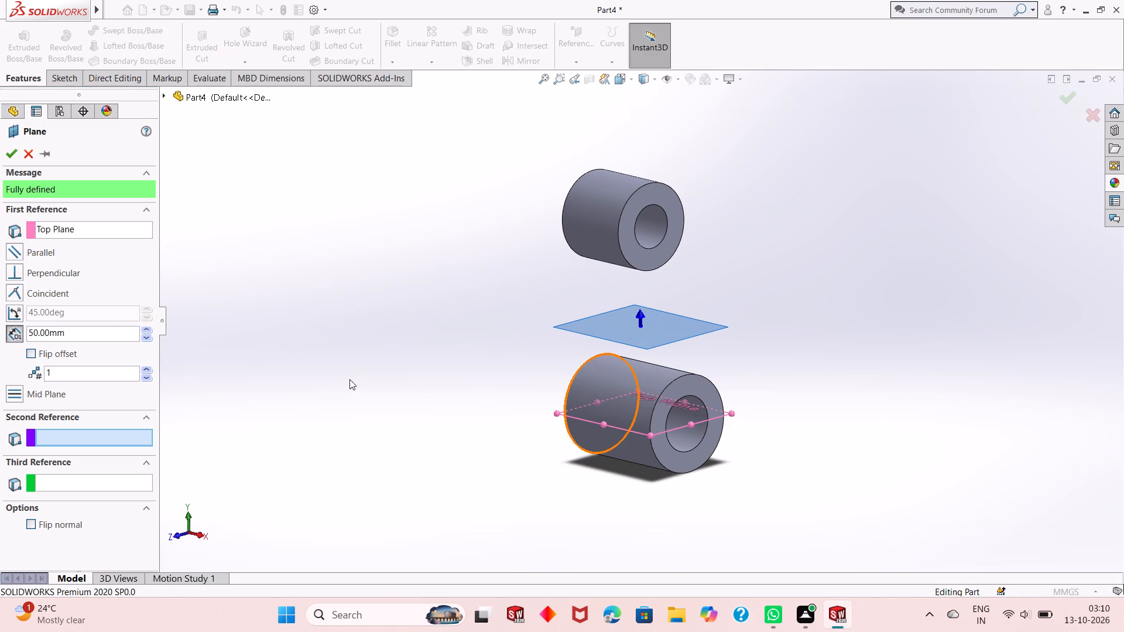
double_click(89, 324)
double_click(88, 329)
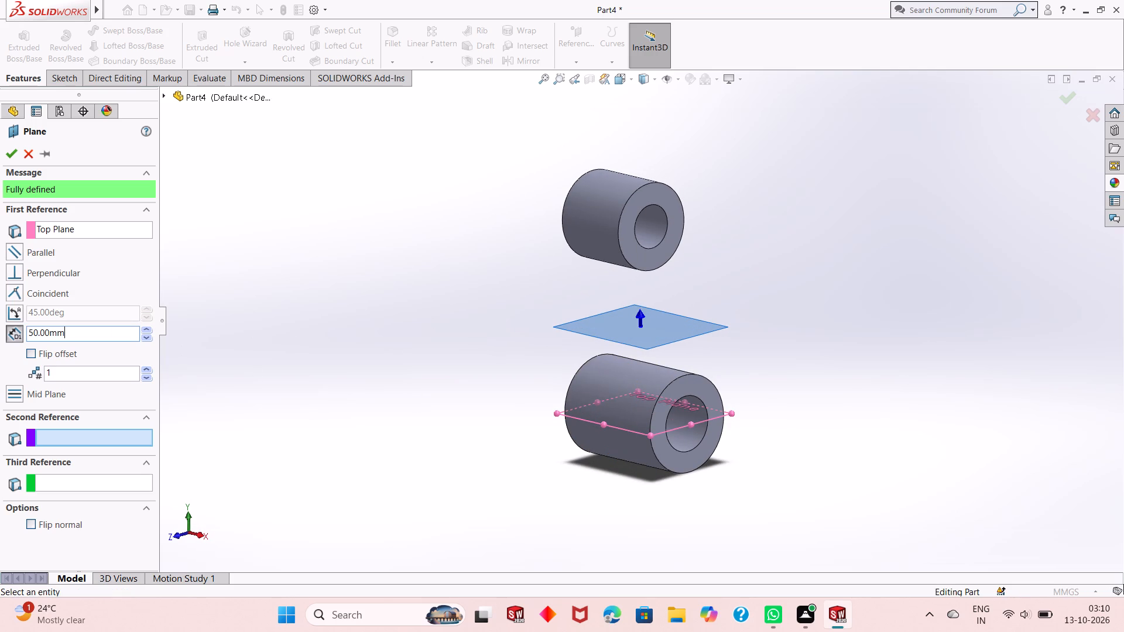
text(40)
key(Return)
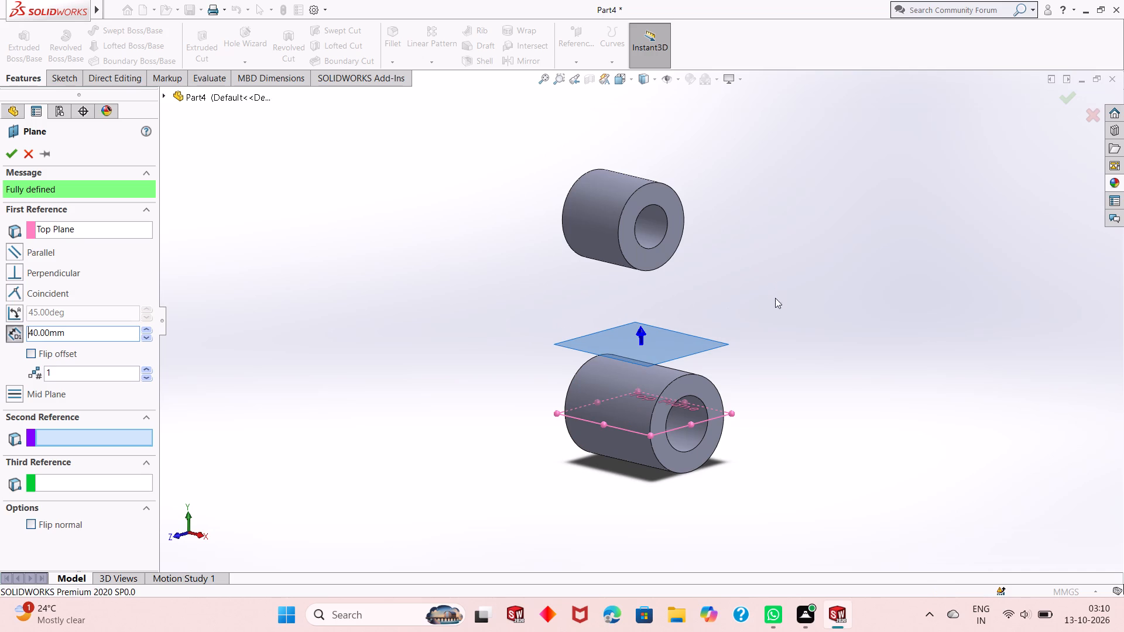
Set the reference plane's offset to 35 mm above the Top Plane and finish creating the plane.
middle_drag(765, 348, 746, 297)
scroll(746, 297, up, 1)
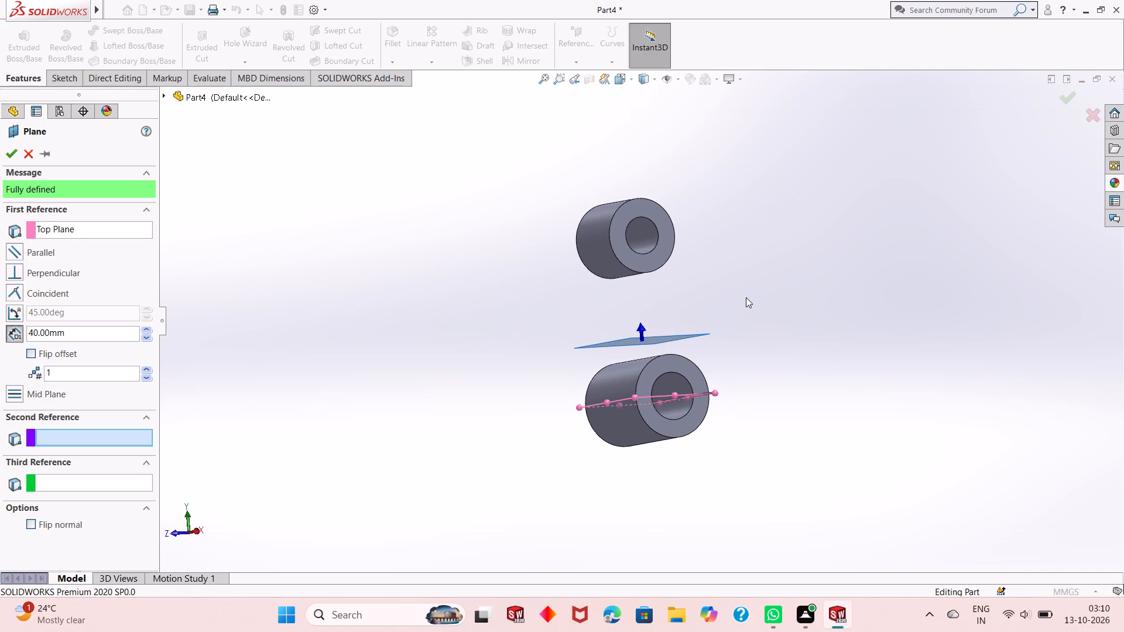
middle_drag(745, 312, 735, 328)
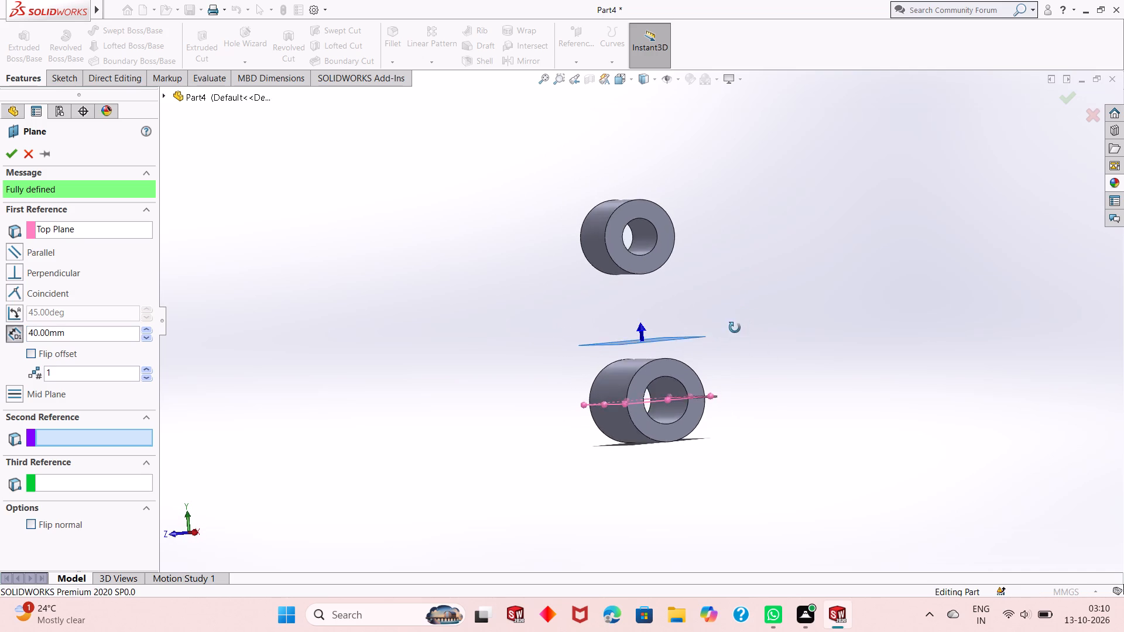
middle_drag(735, 328, 708, 353)
middle_drag(700, 326, 699, 311)
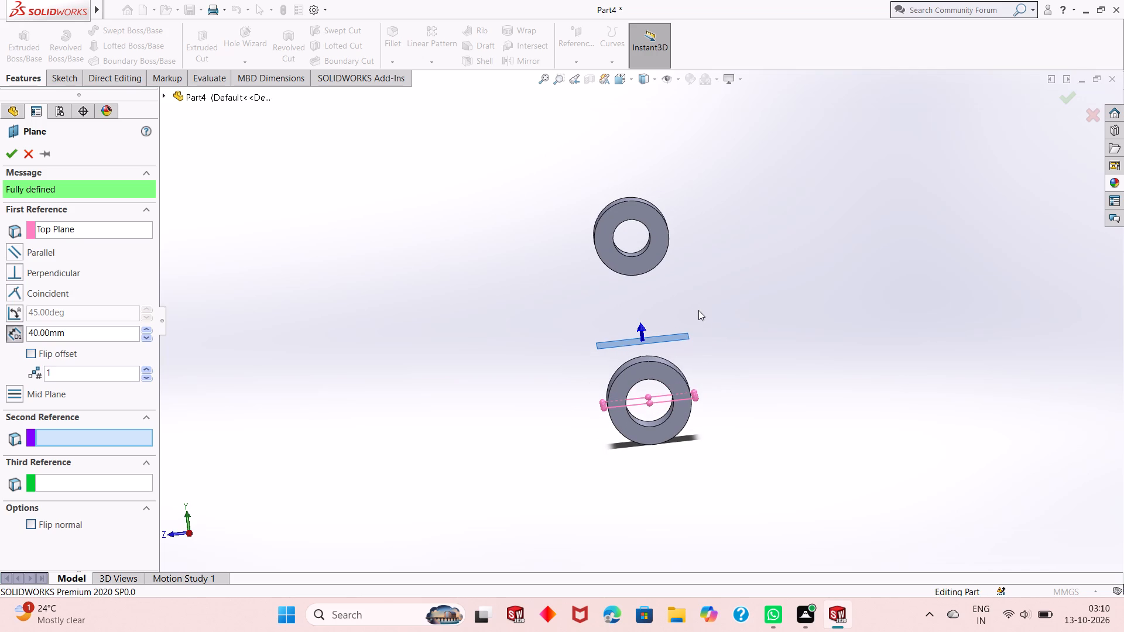
click(73, 344)
double_click(73, 339)
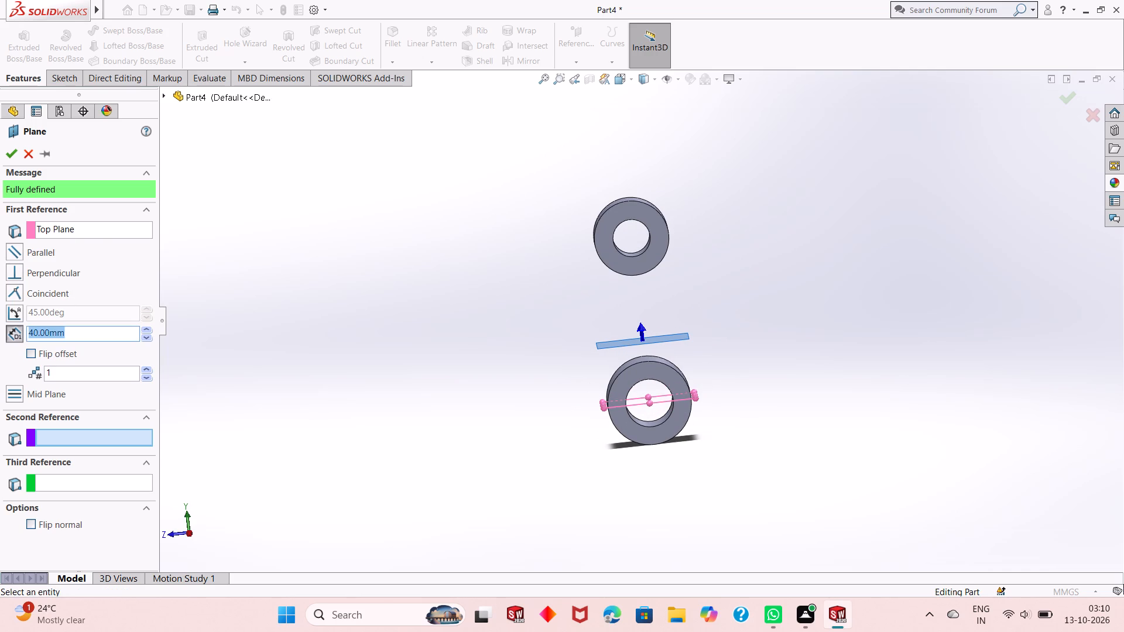
text(35)
key(Return)
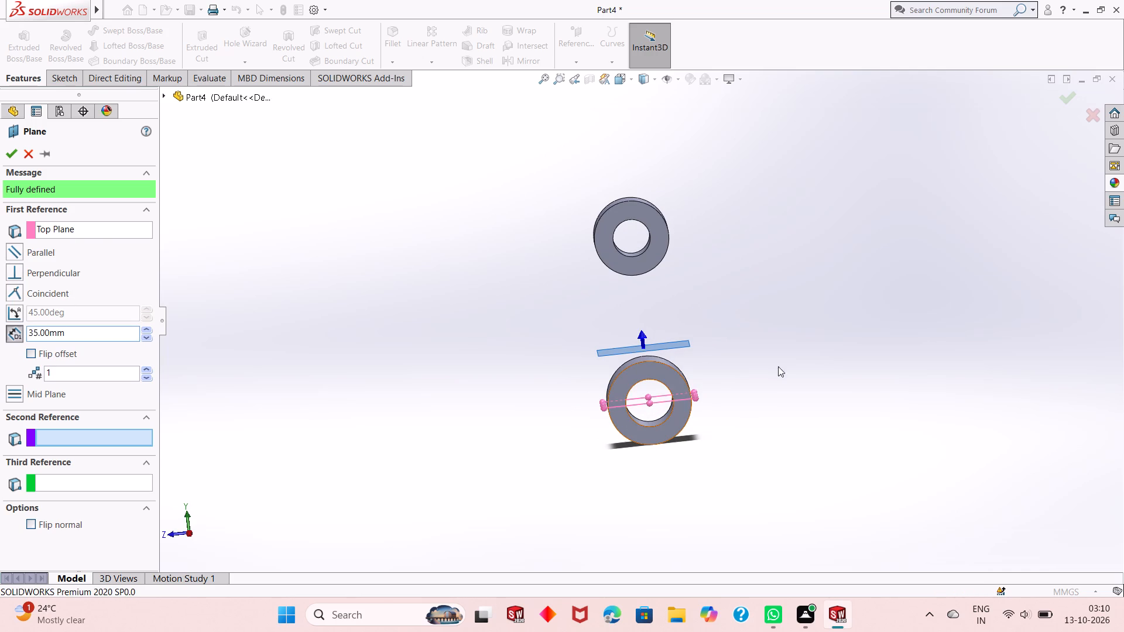
middle_drag(726, 342, 755, 332)
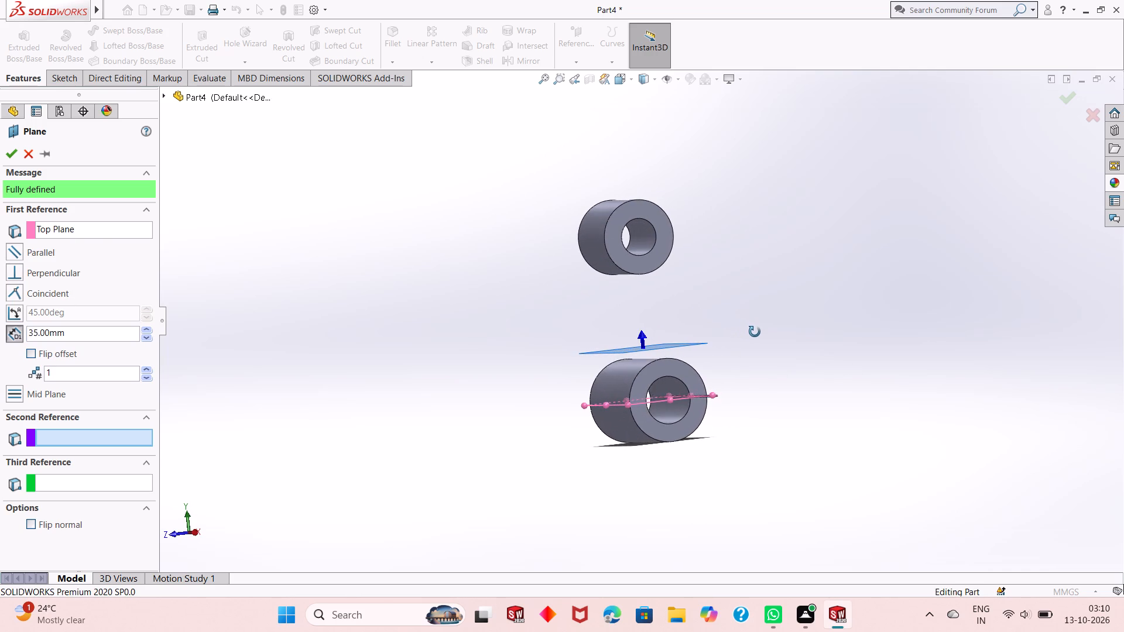
middle_drag(755, 332, 758, 333)
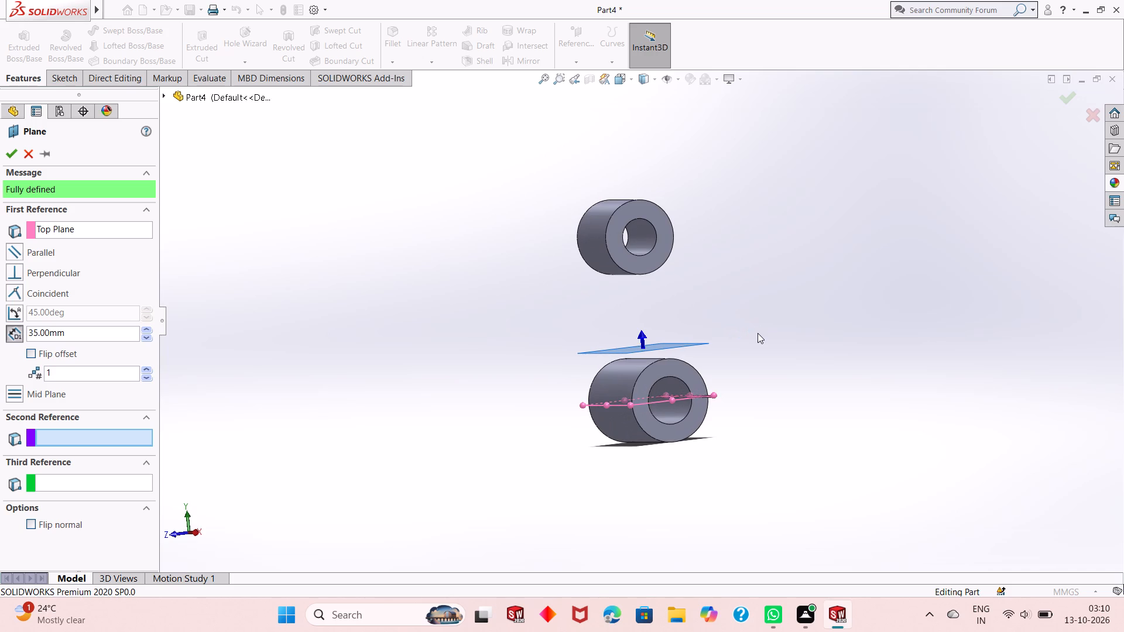
middle_drag(758, 334, 768, 352)
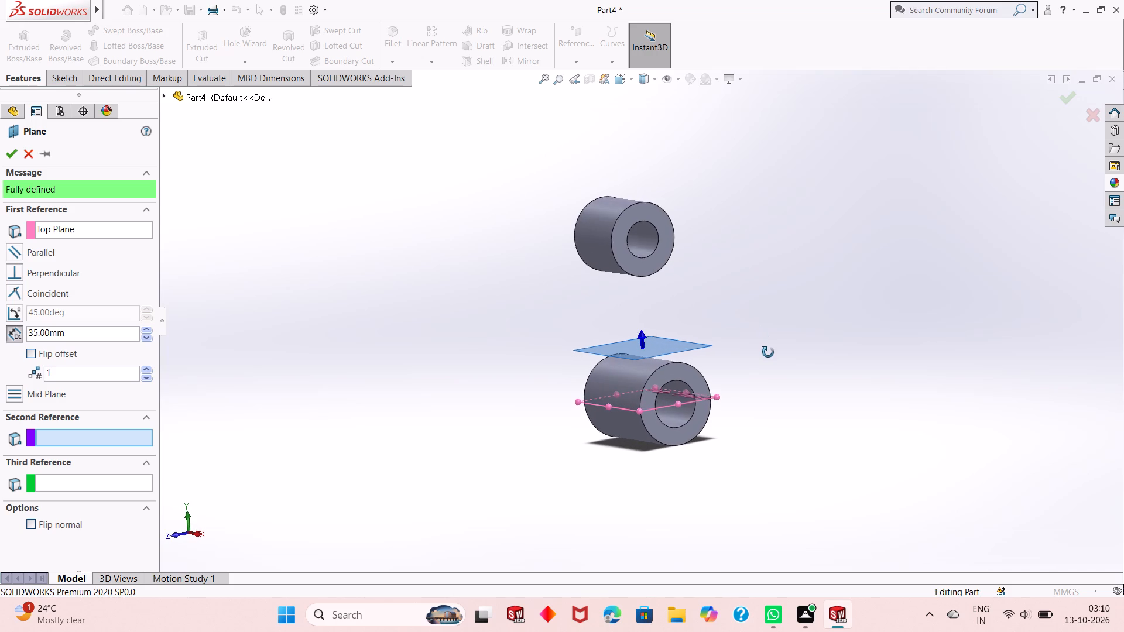
middle_drag(768, 352, 769, 353)
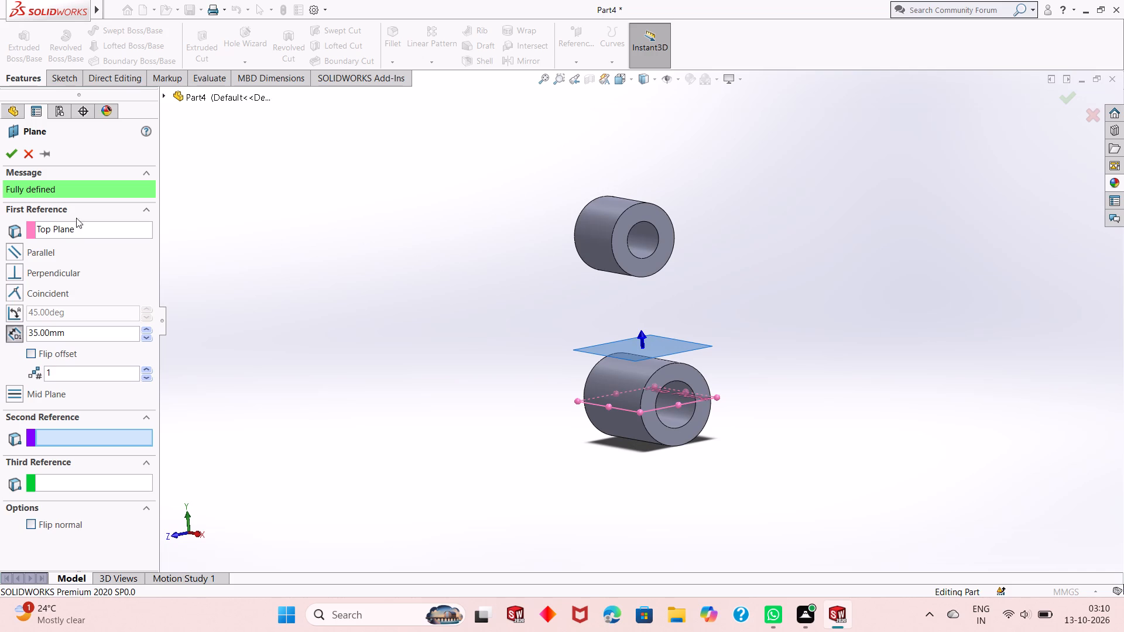
click(9, 155)
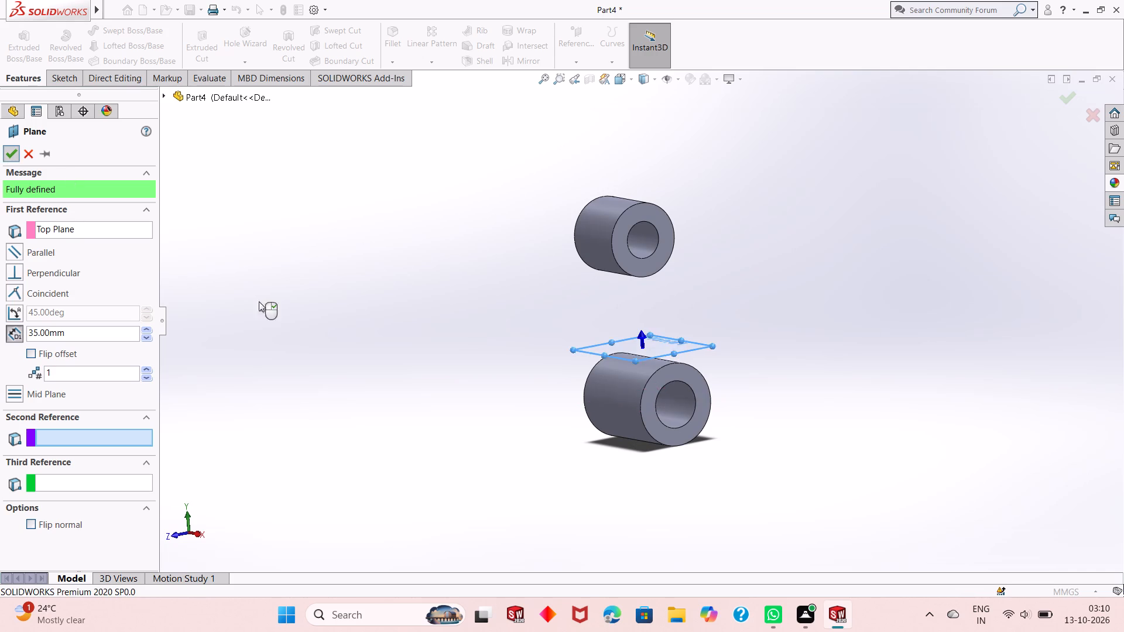
Select the new offset plane above the lower cylinder.
middle_drag(352, 351, 376, 370)
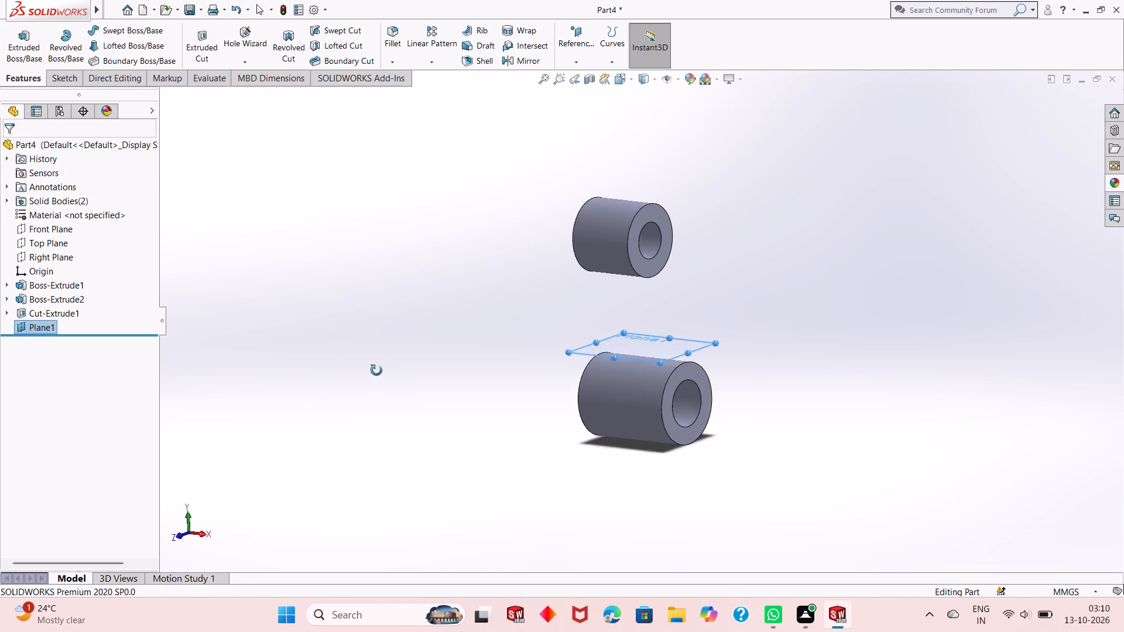
middle_drag(376, 370, 371, 394)
click(665, 338)
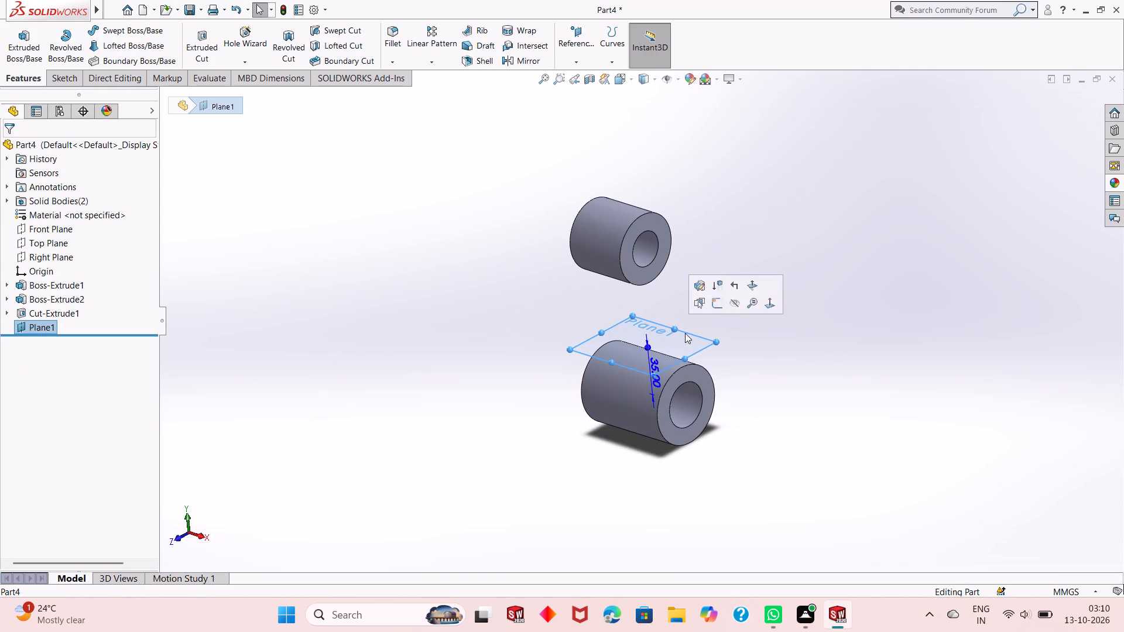
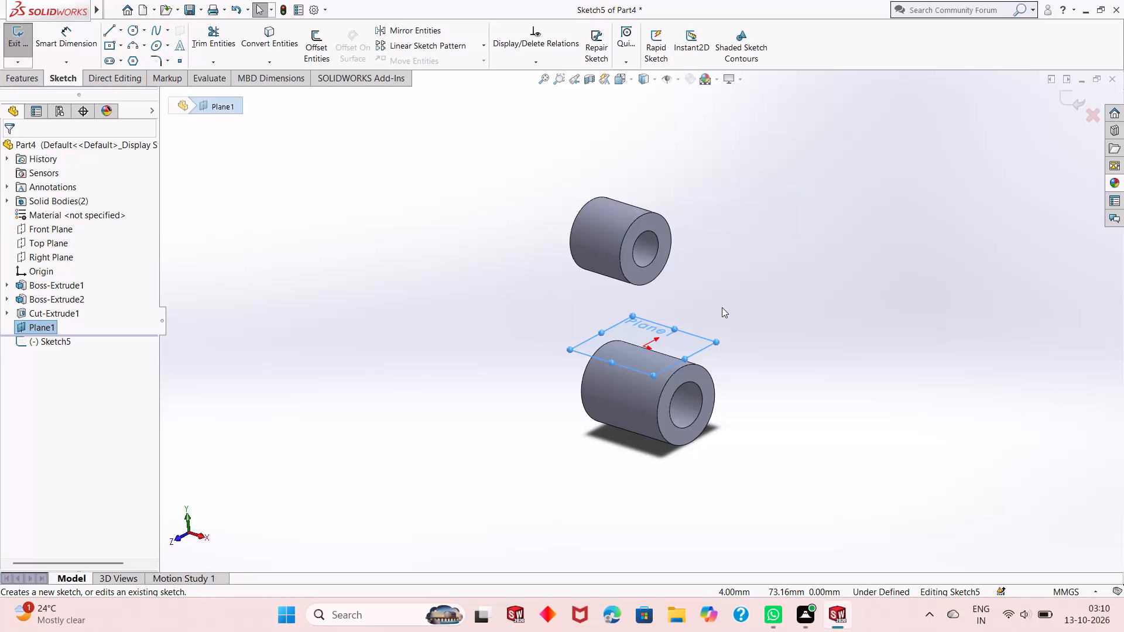
Sketch a center rectangle about 53 mm by 34 mm on the offset plane, centered on the origin.
key(ctrl+8)
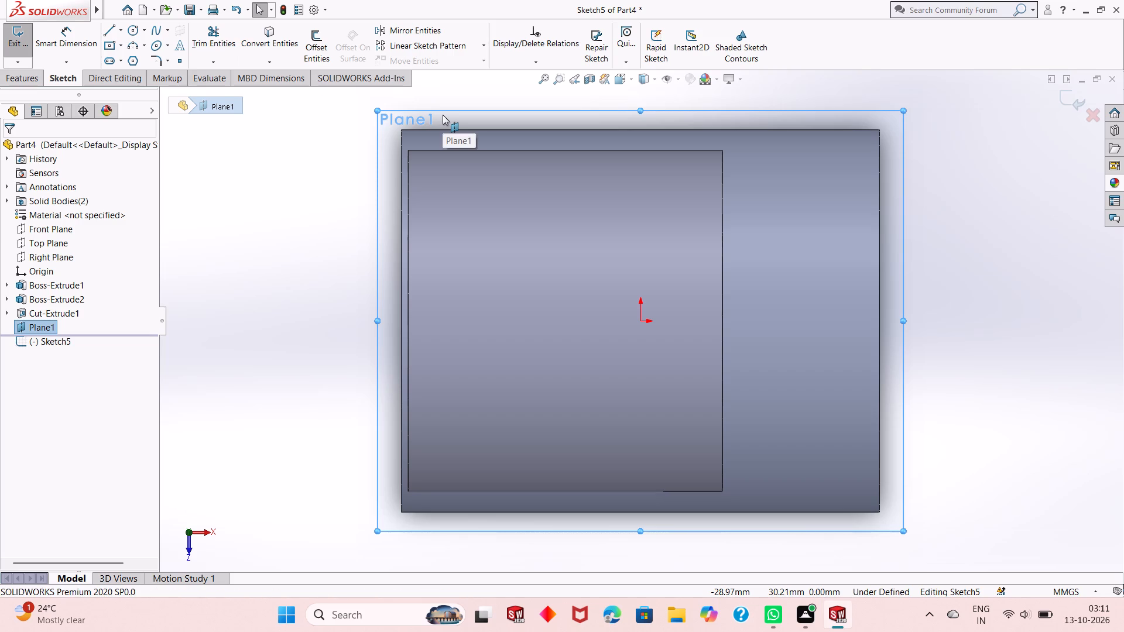
click(112, 44)
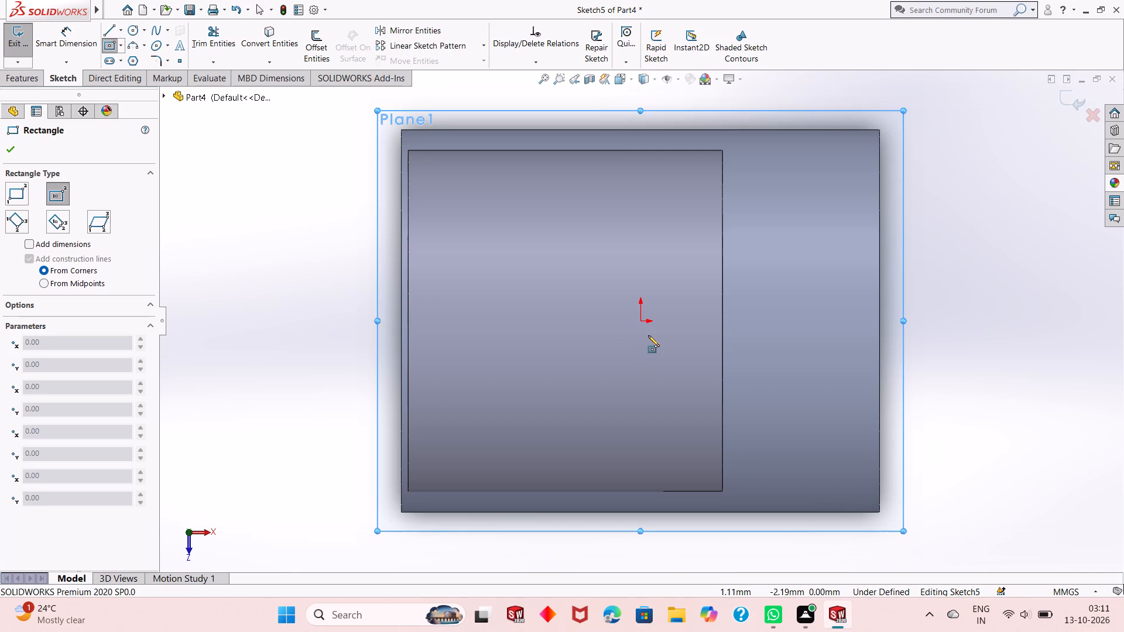
click(641, 322)
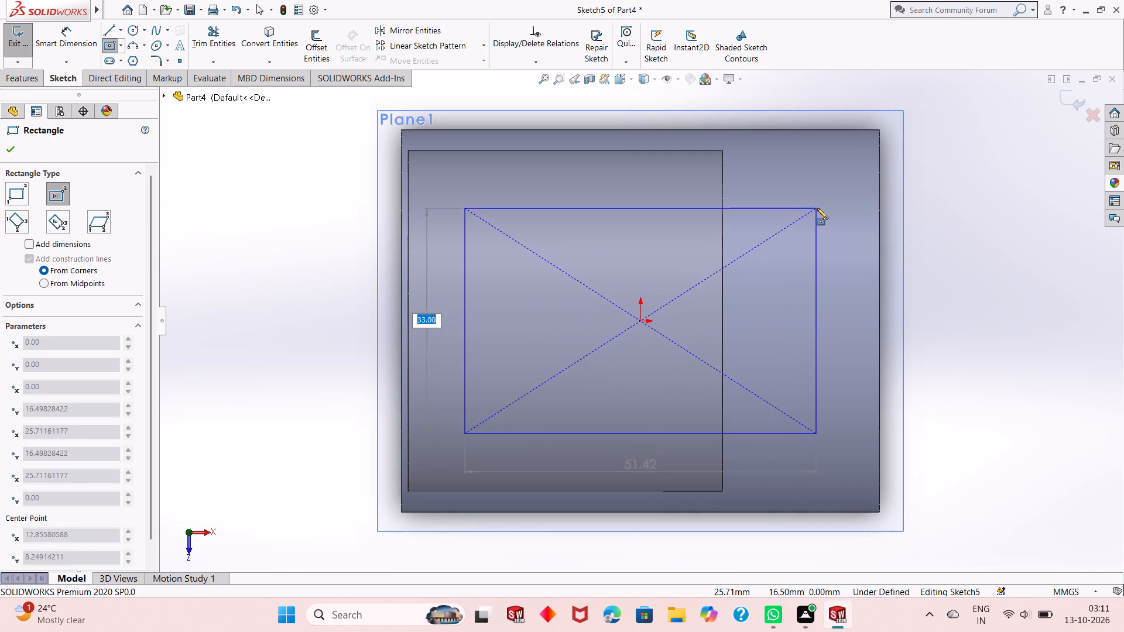
click(820, 204)
right_click(969, 202)
click(981, 214)
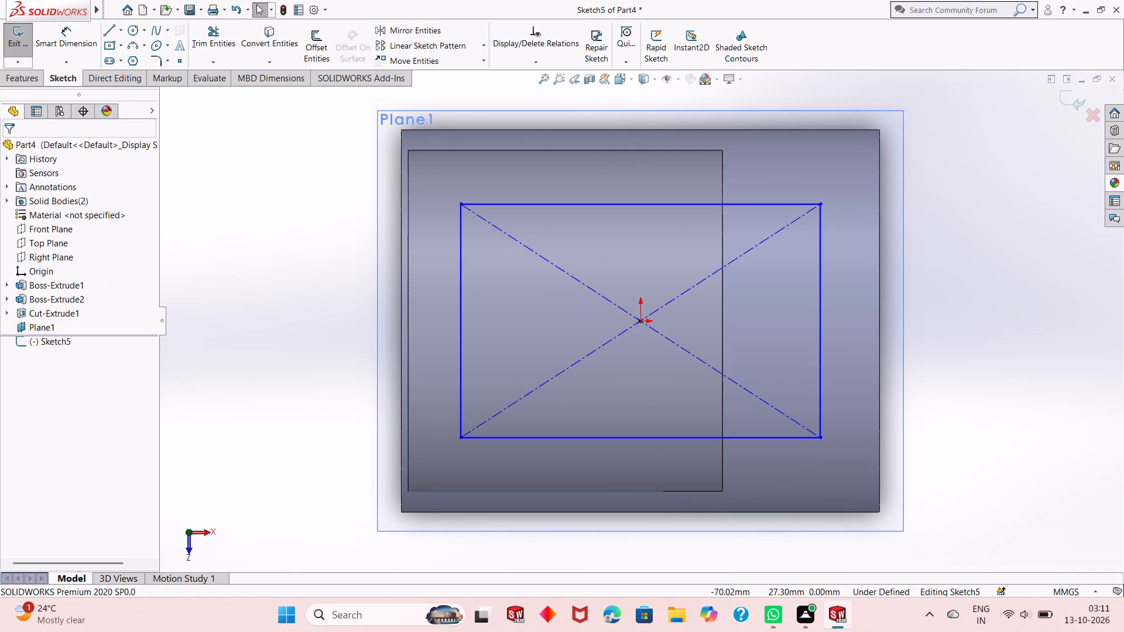
Dimension the rectangle's side parallel to the cylinder axis at 50 mm.
click(74, 45)
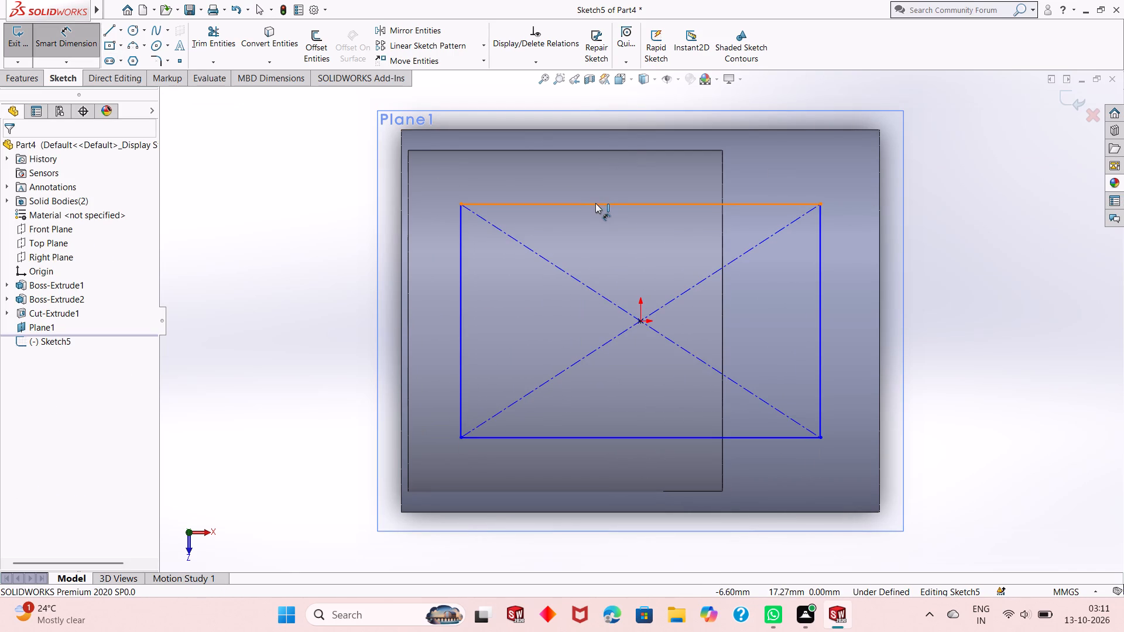
click(598, 204)
click(639, 104)
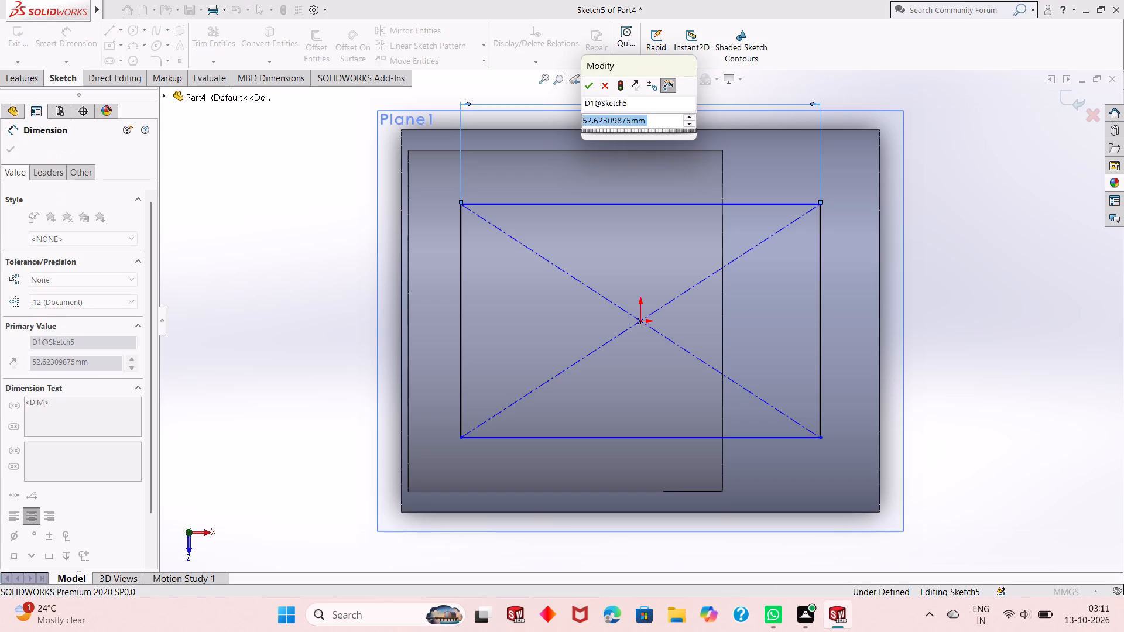
text(50)
key(Return)
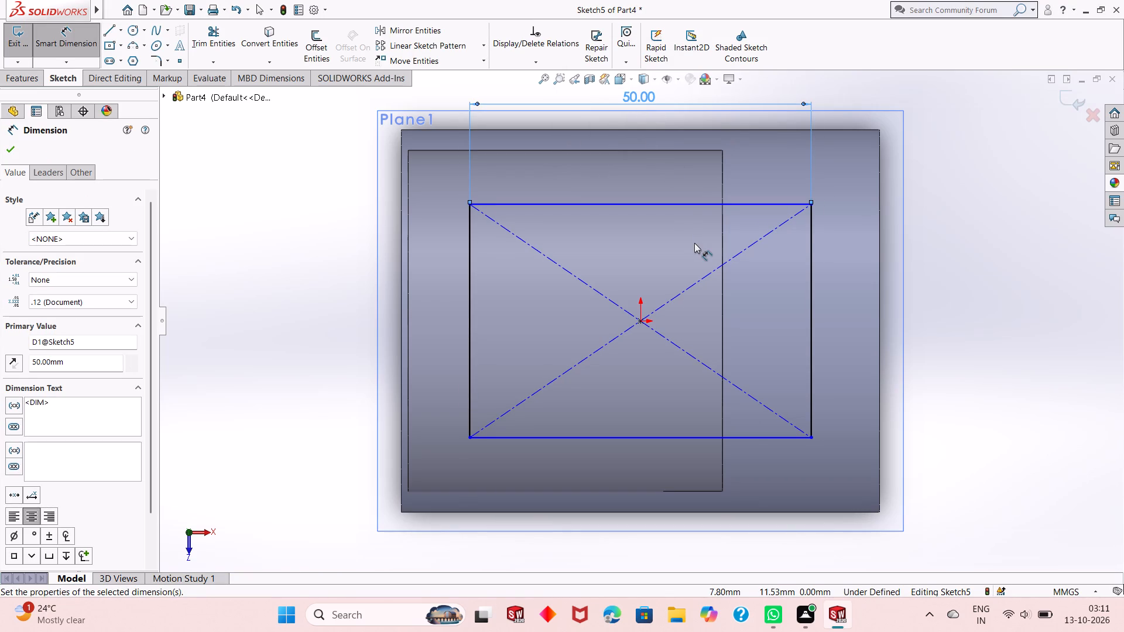
Dimension the rectangle's side running across the cylinder at 14 mm.
middle_drag(911, 324, 871, 241)
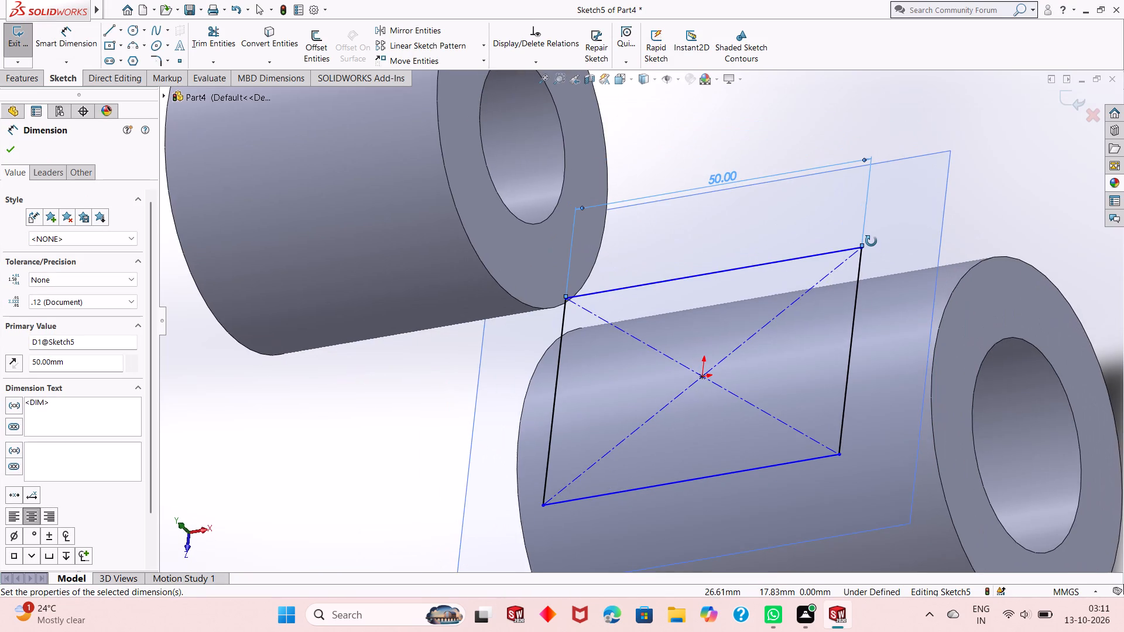
middle_drag(871, 241, 877, 283)
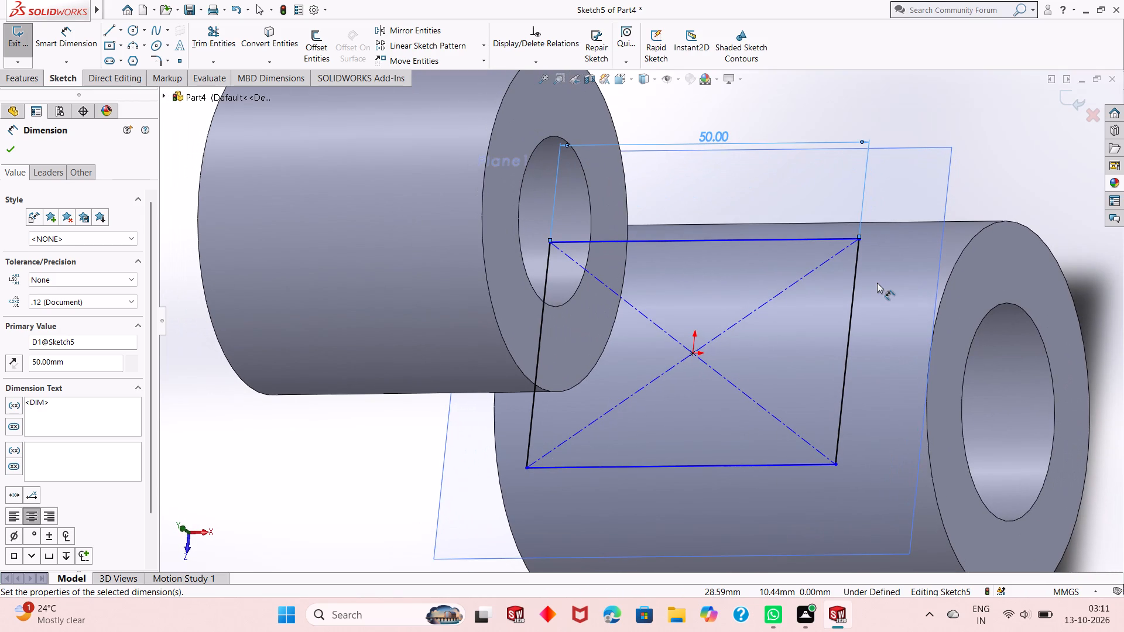
key(ctrl+8)
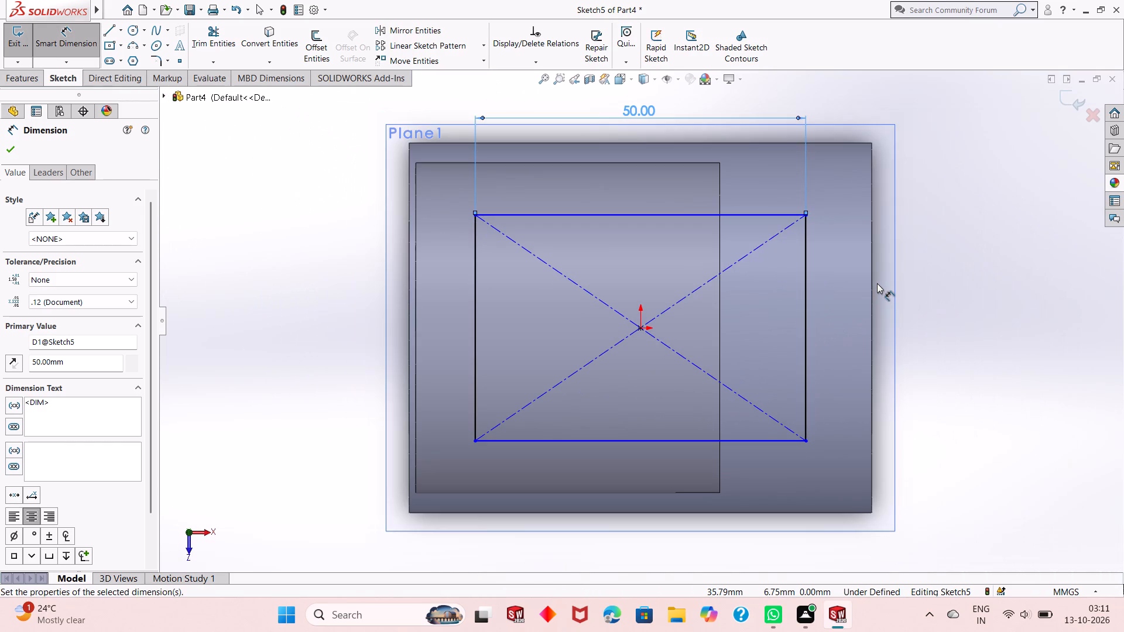
click(809, 334)
click(951, 305)
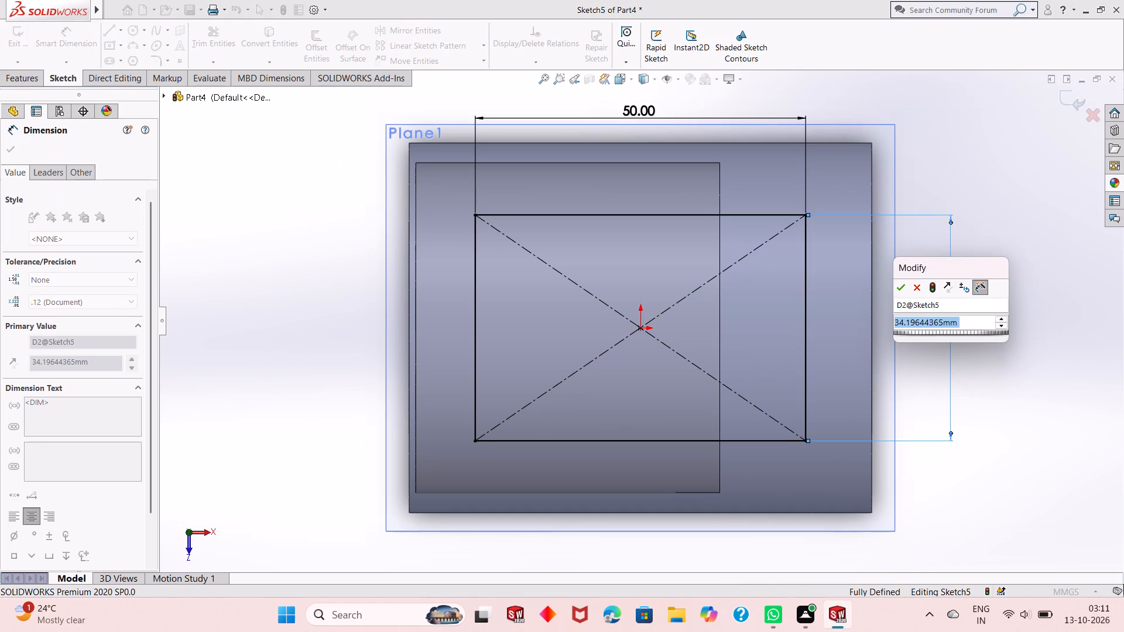
text(14)
key(Return)
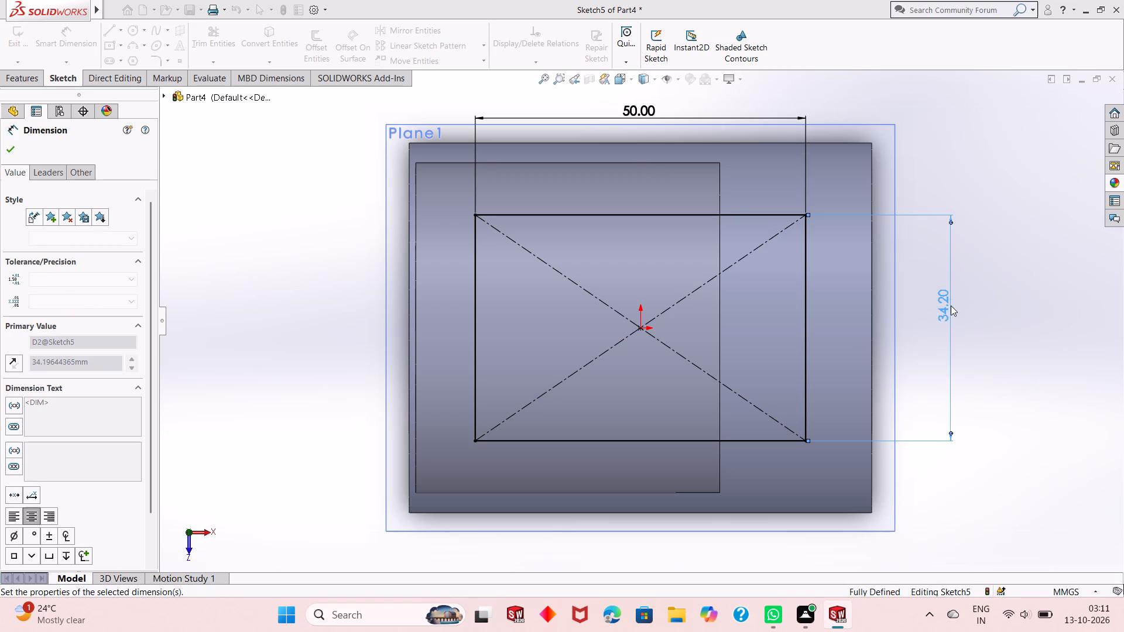
text(14)
key(Return)
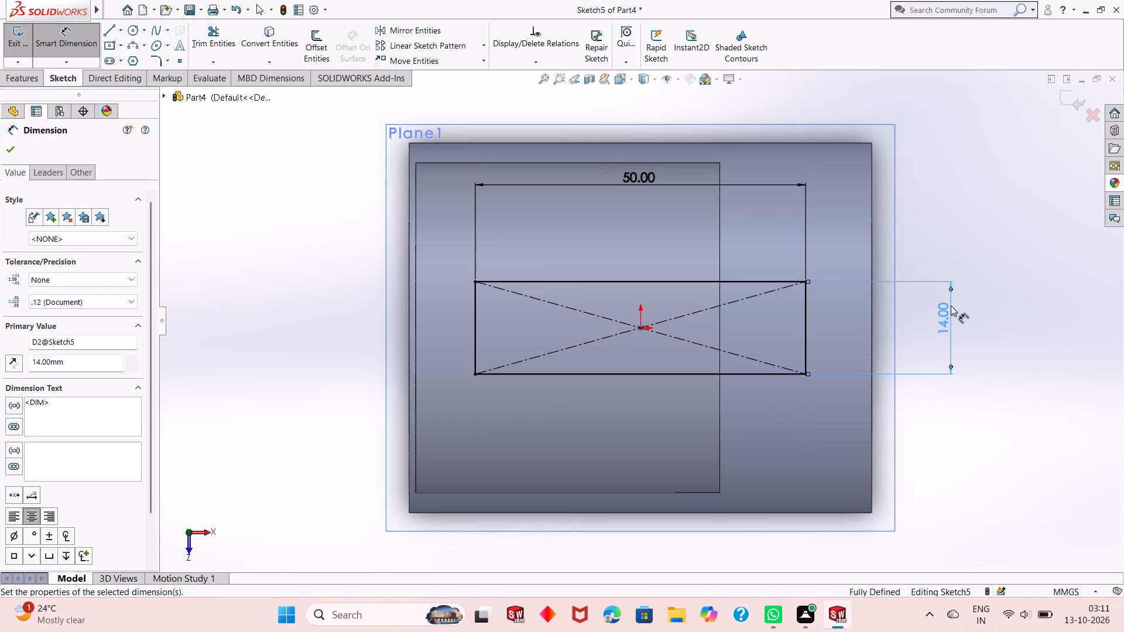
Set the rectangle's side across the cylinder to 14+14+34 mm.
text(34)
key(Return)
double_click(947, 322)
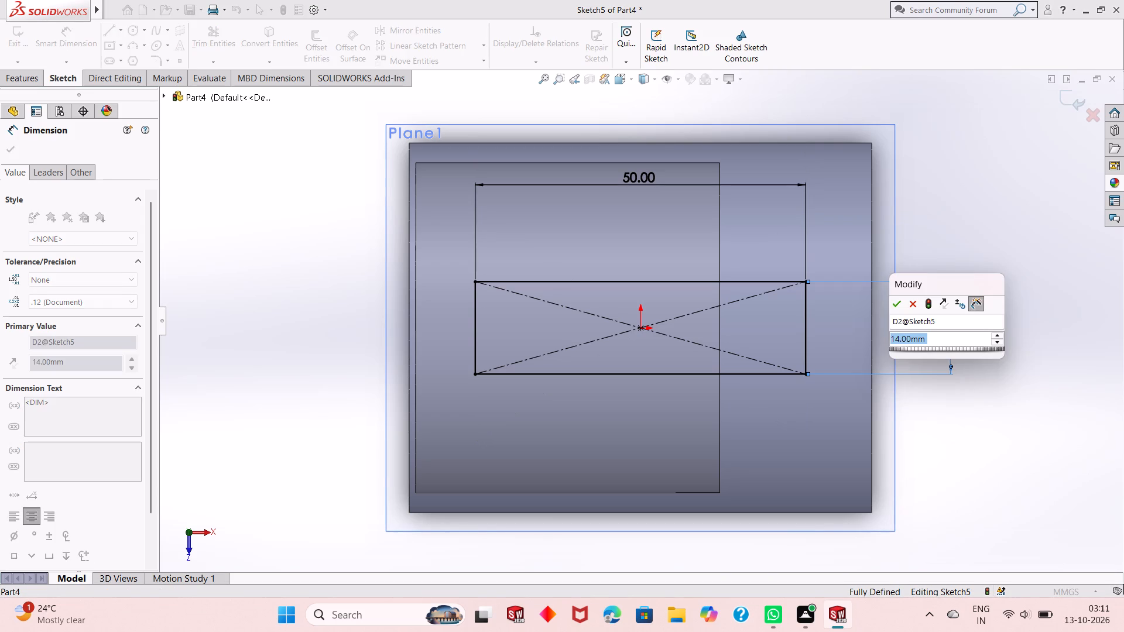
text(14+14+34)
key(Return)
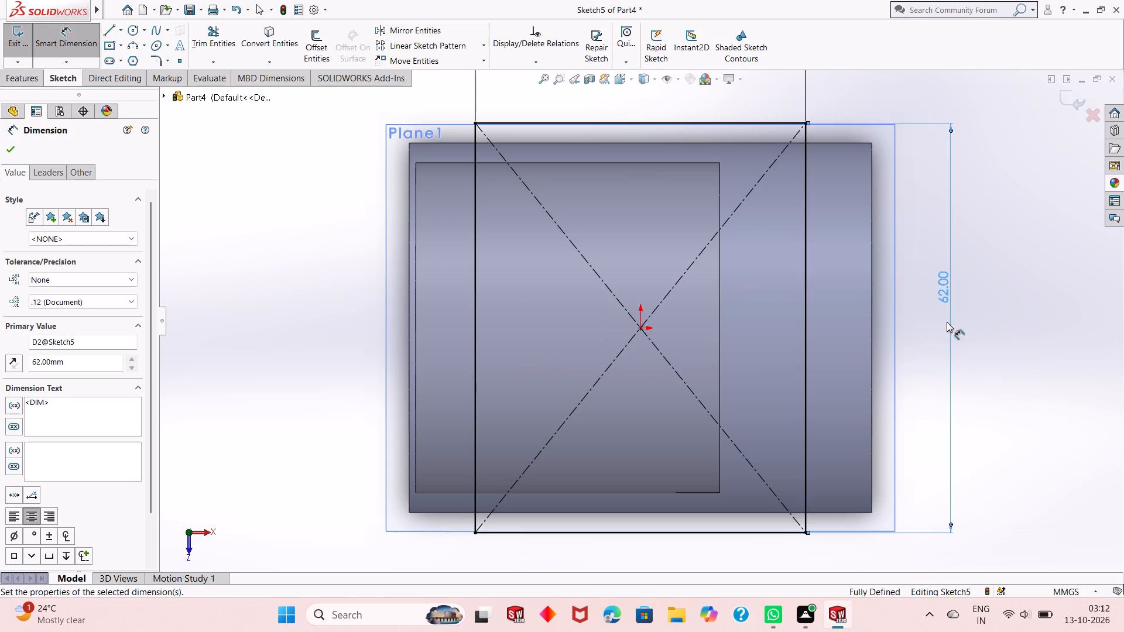
Examine the rectangle's size and orientation relative to the two cylinders from several angles.
scroll(791, 363, up, 1)
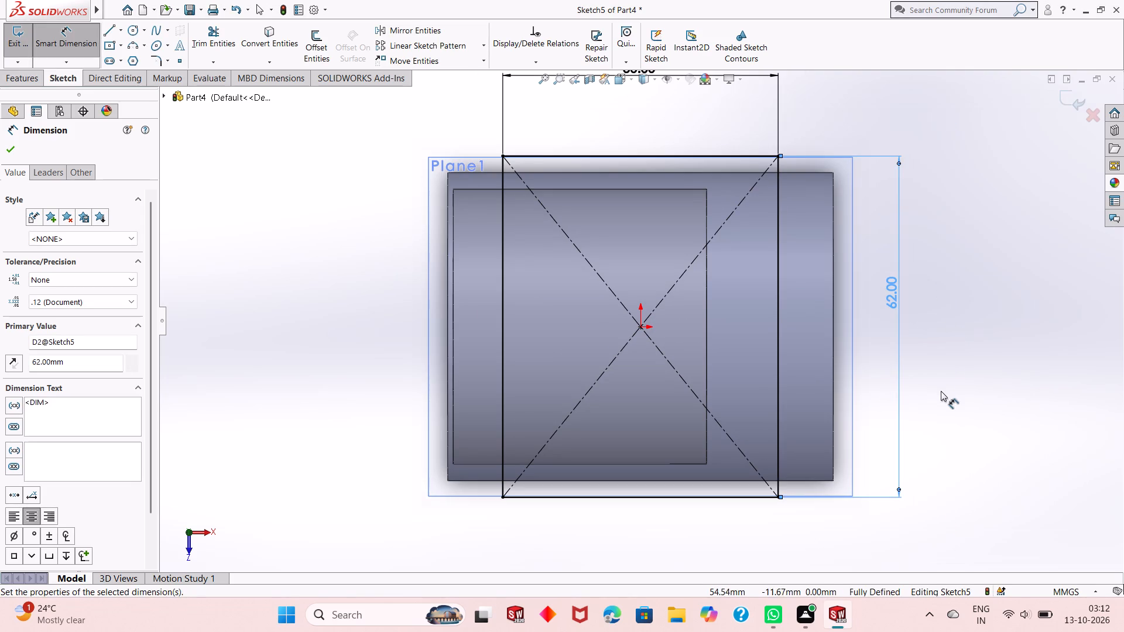
middle_drag(941, 393, 889, 317)
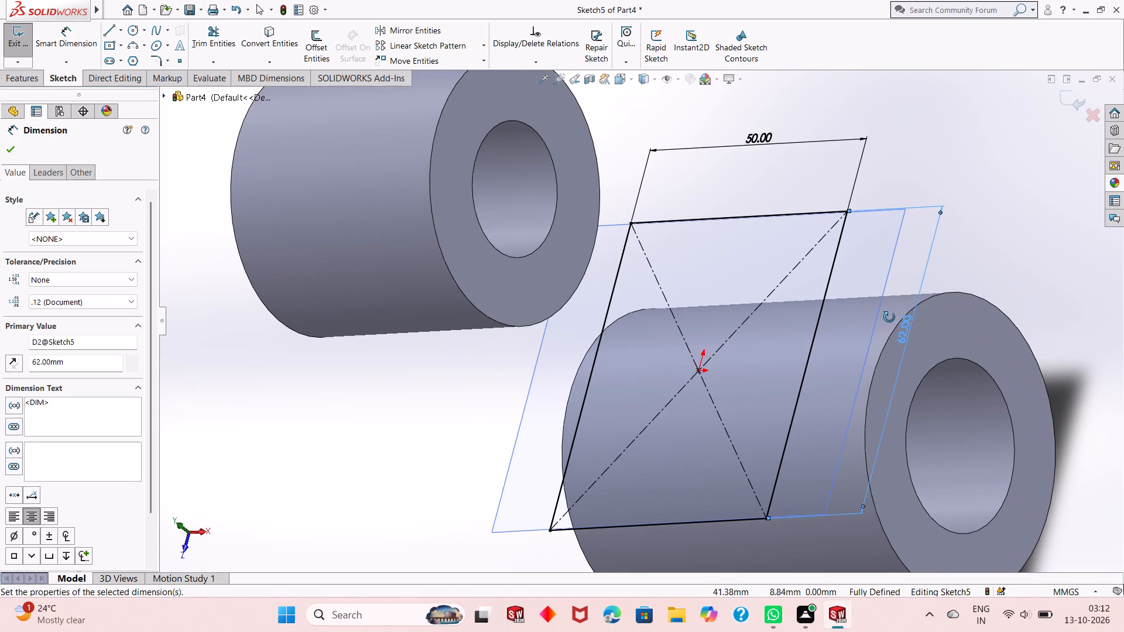
middle_drag(889, 317, 889, 318)
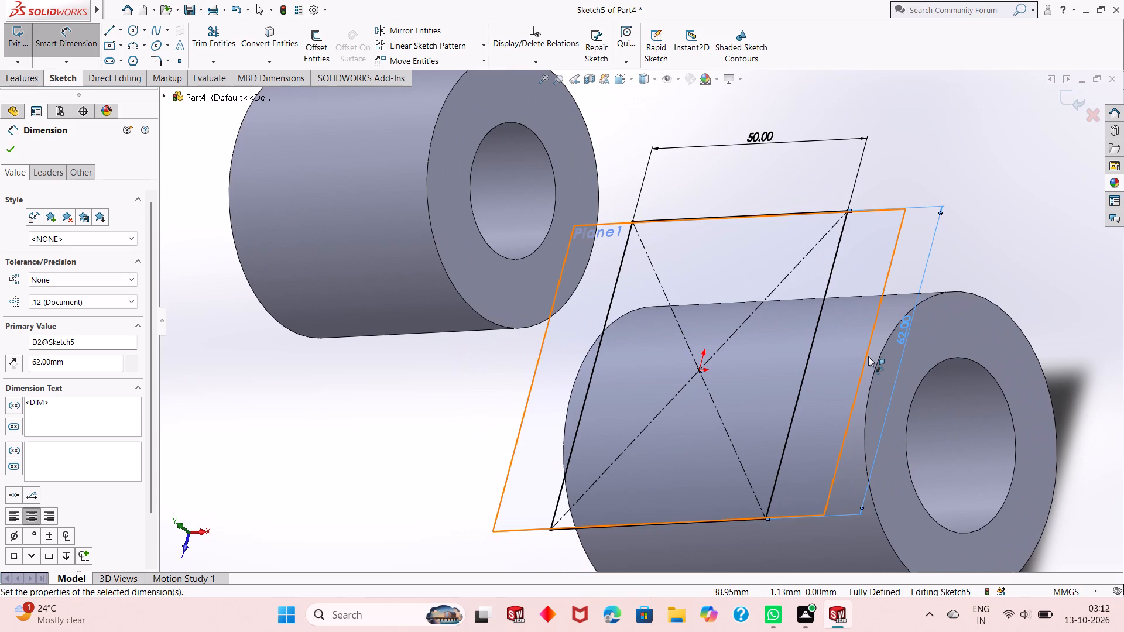
middle_drag(868, 356, 868, 355)
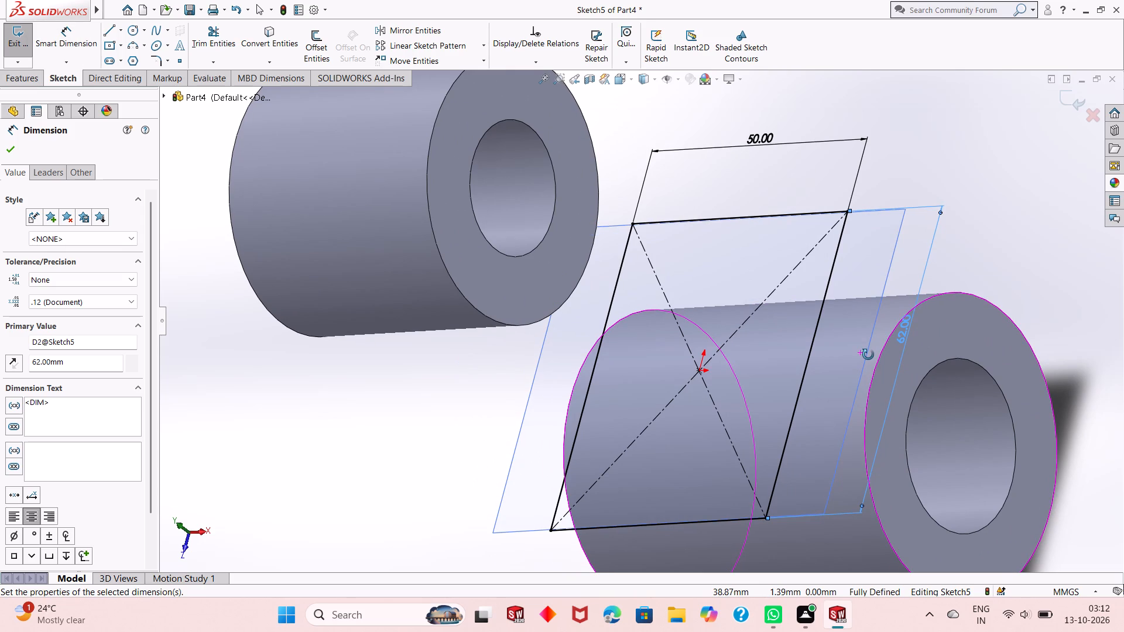
middle_drag(868, 355, 771, 232)
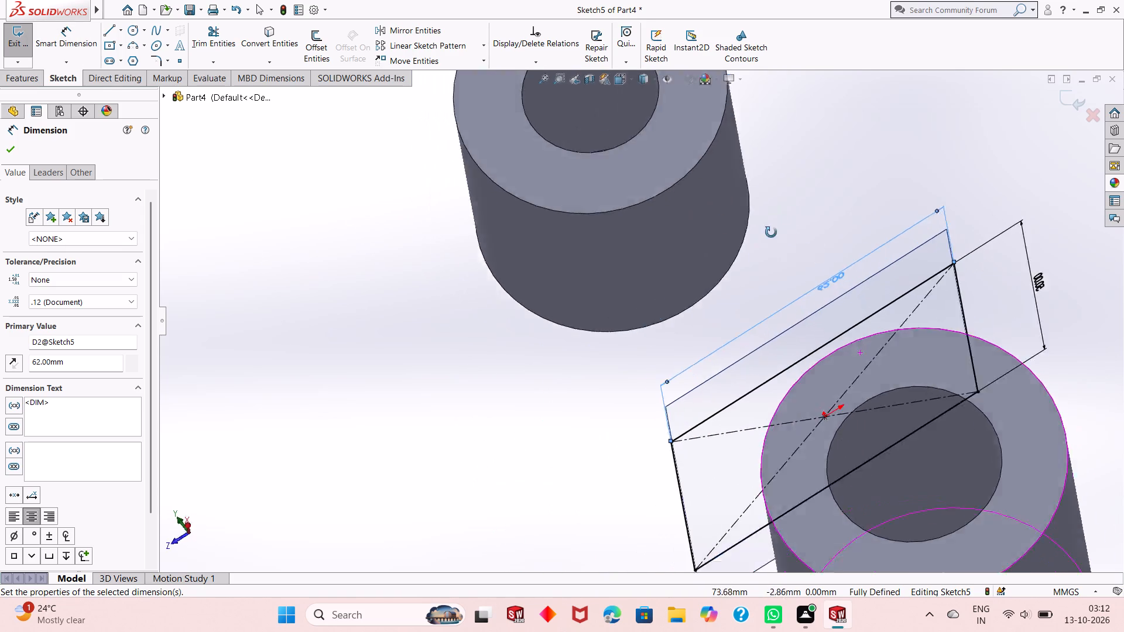
middle_drag(771, 232, 805, 410)
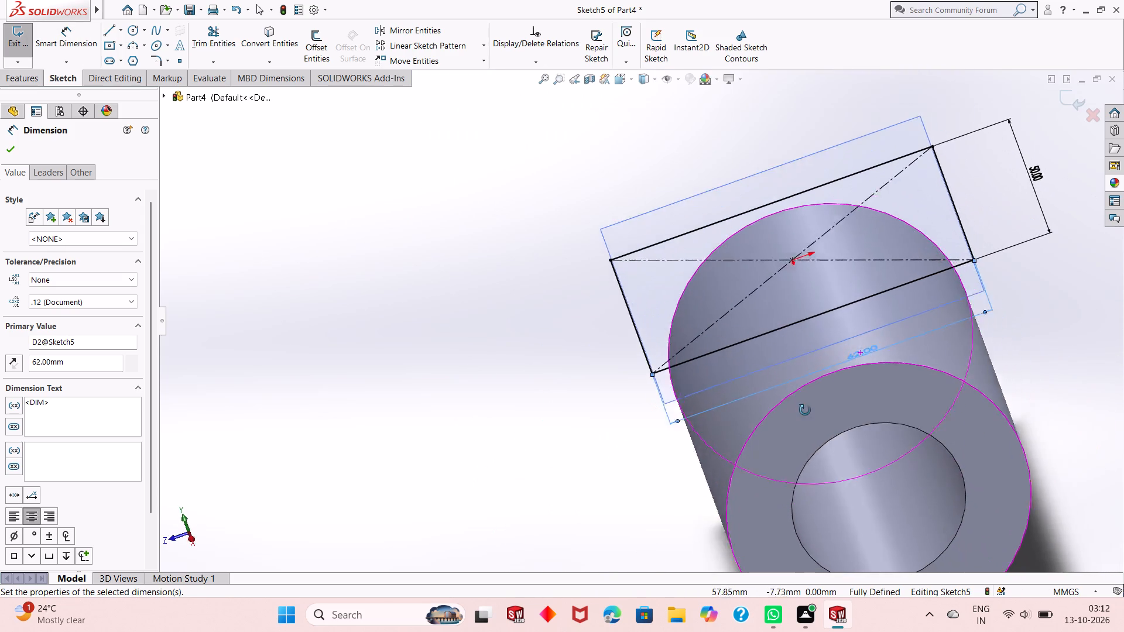
middle_drag(805, 410, 806, 411)
scroll(814, 412, up, 1)
middle_drag(814, 412, 787, 325)
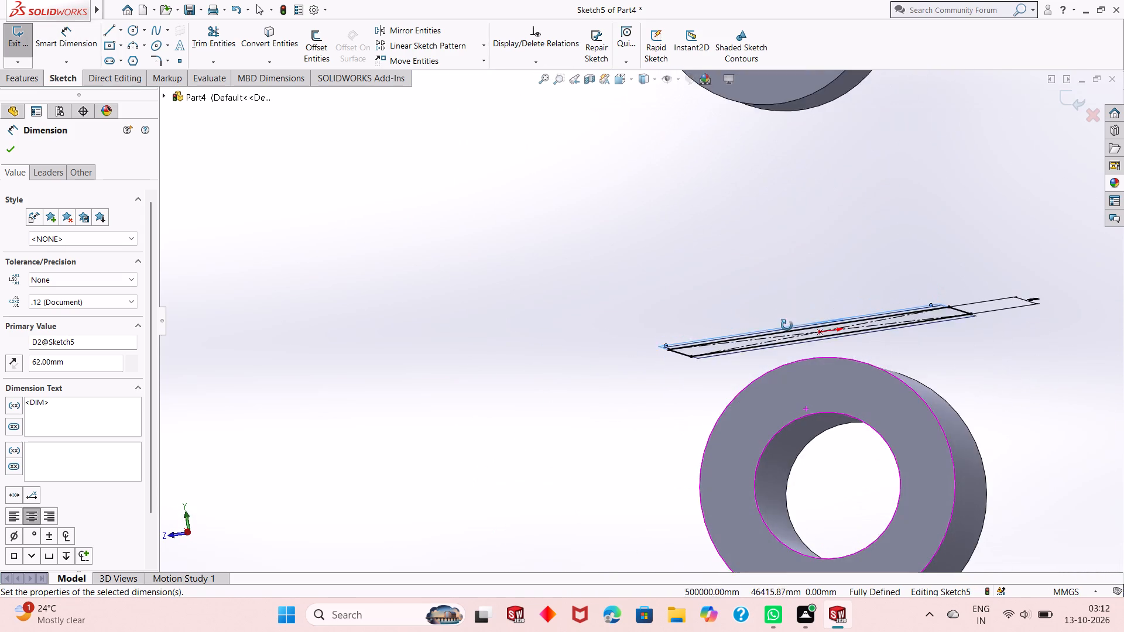
middle_drag(787, 325, 801, 359)
scroll(802, 359, up, 1)
middle_drag(811, 403, 806, 339)
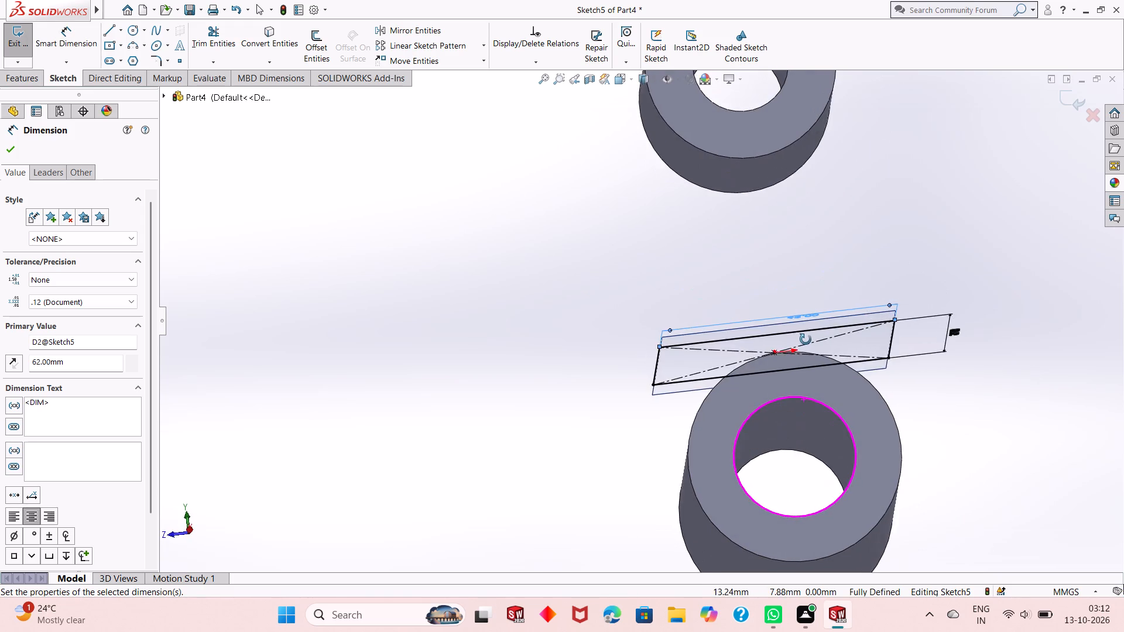
middle_drag(806, 339, 807, 359)
middle_drag(933, 385, 910, 400)
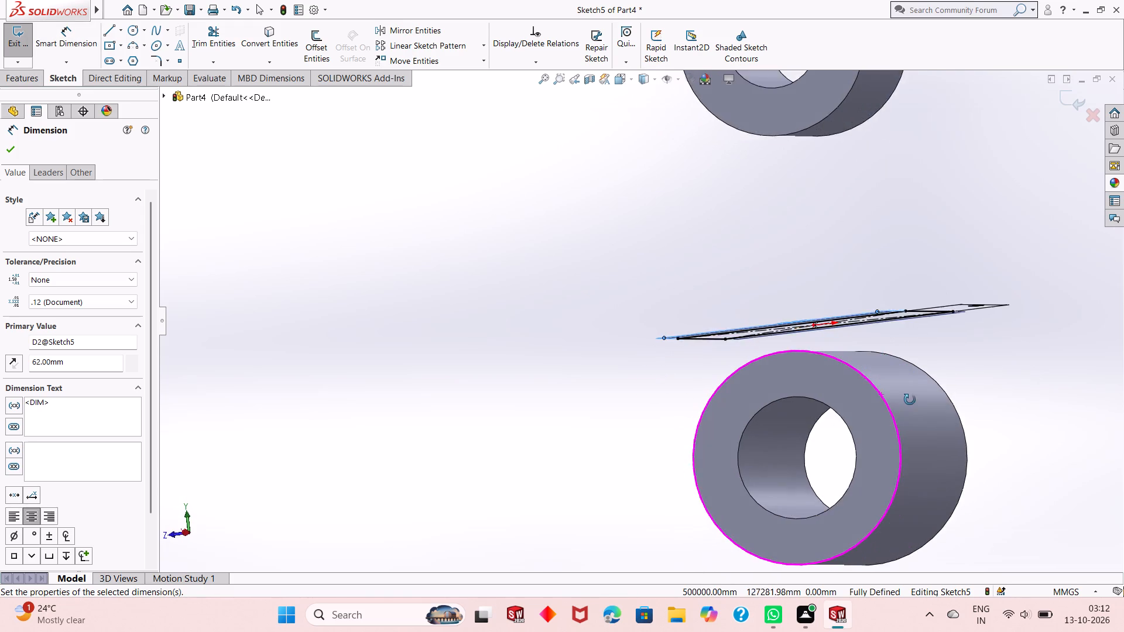
middle_drag(910, 400, 877, 480)
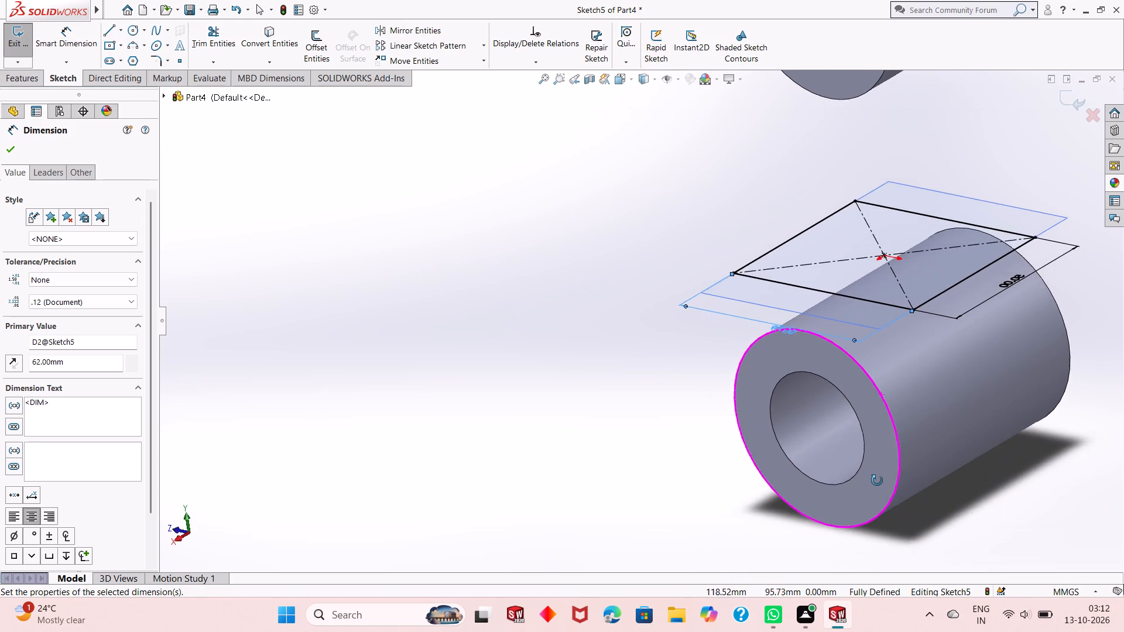
middle_drag(877, 480, 875, 483)
middle_drag(955, 370, 927, 444)
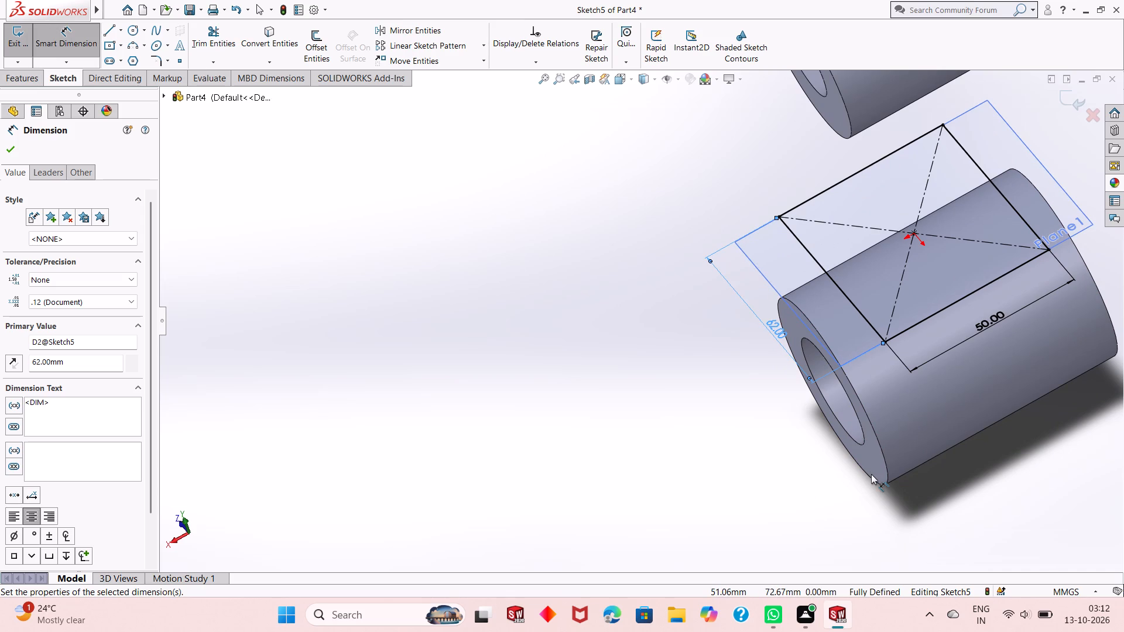
middle_drag(885, 508, 1017, 370)
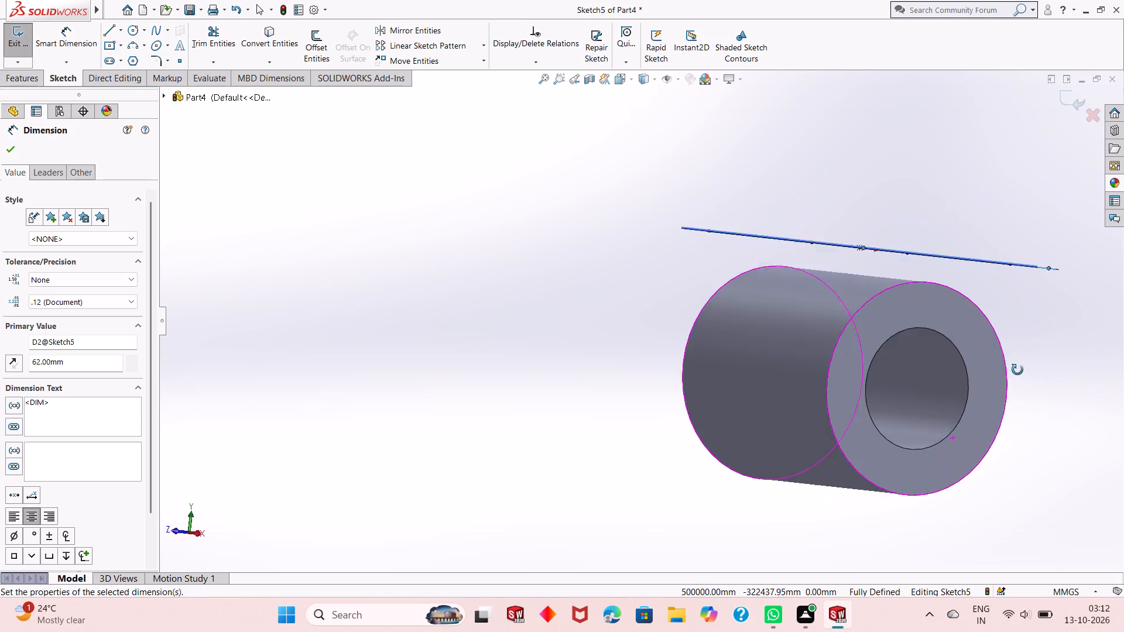
middle_drag(1017, 370, 1026, 490)
scroll(934, 387, up, 1)
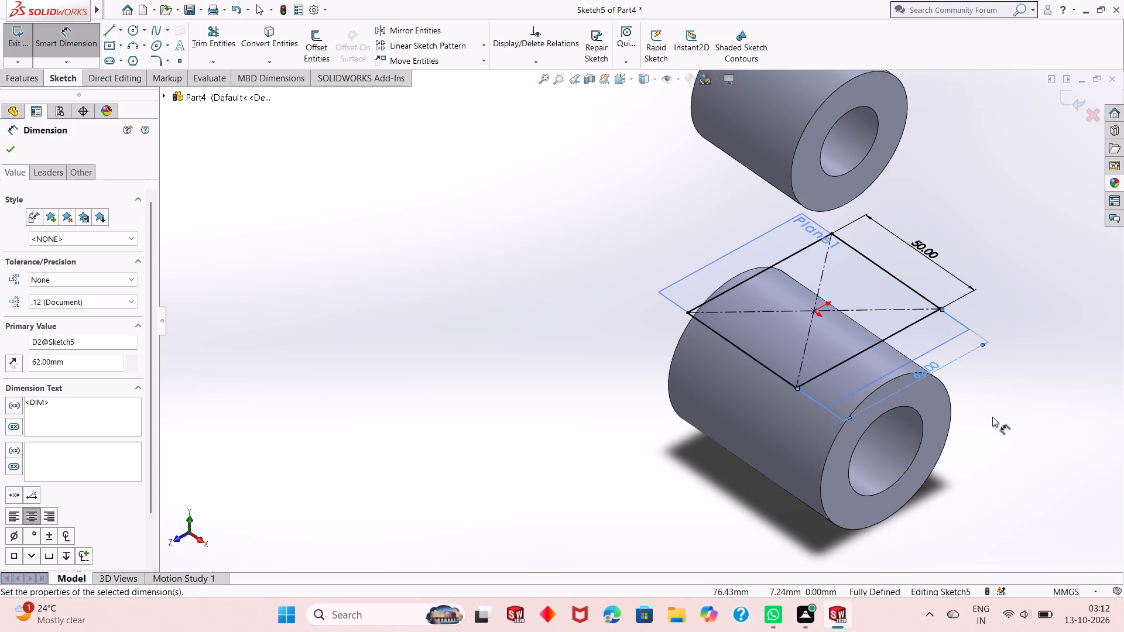
Swap the rectangle's proportions, setting the side across the cylinder to 50 mm and the side along its axis to 14+14+34 mm.
double_click(922, 374)
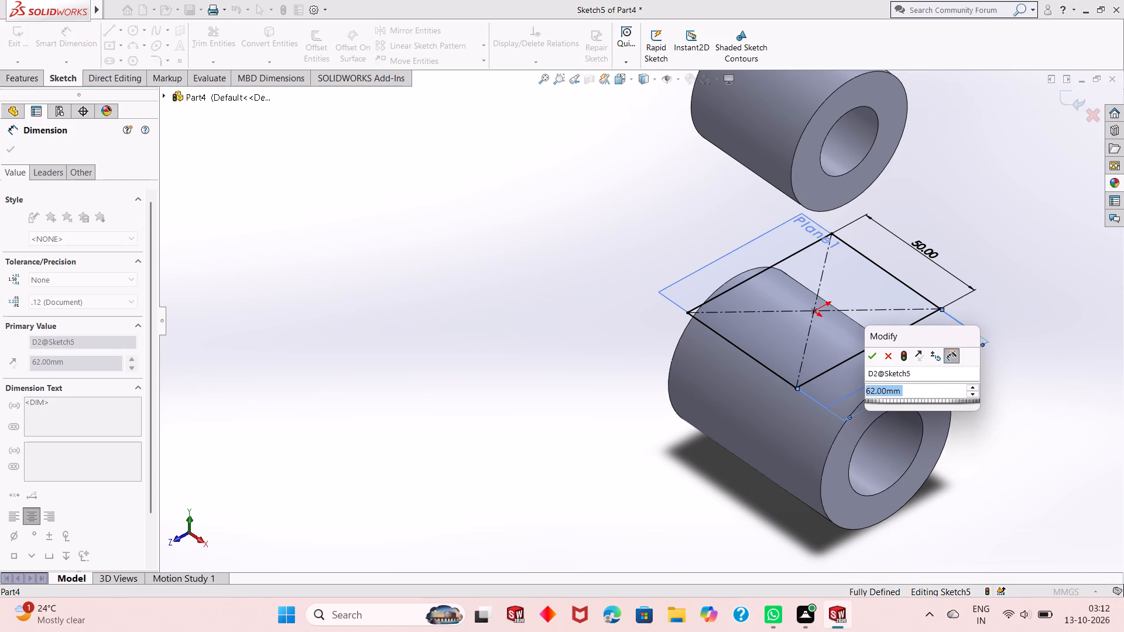
text(50)
key(Return)
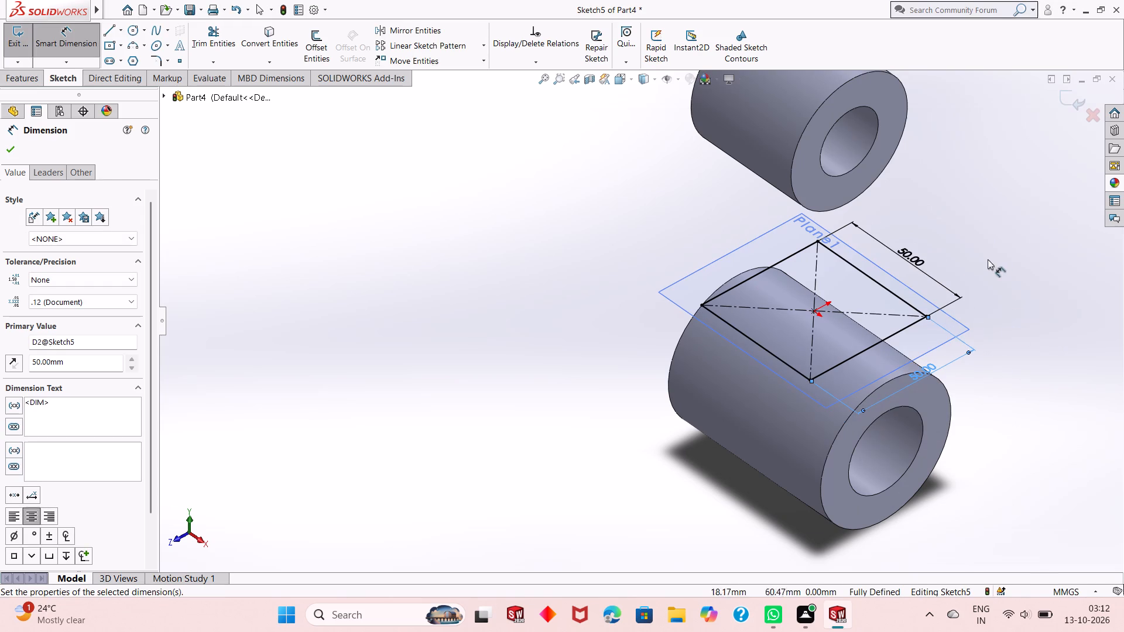
double_click(910, 258)
text(14+14+34)
key(Return)
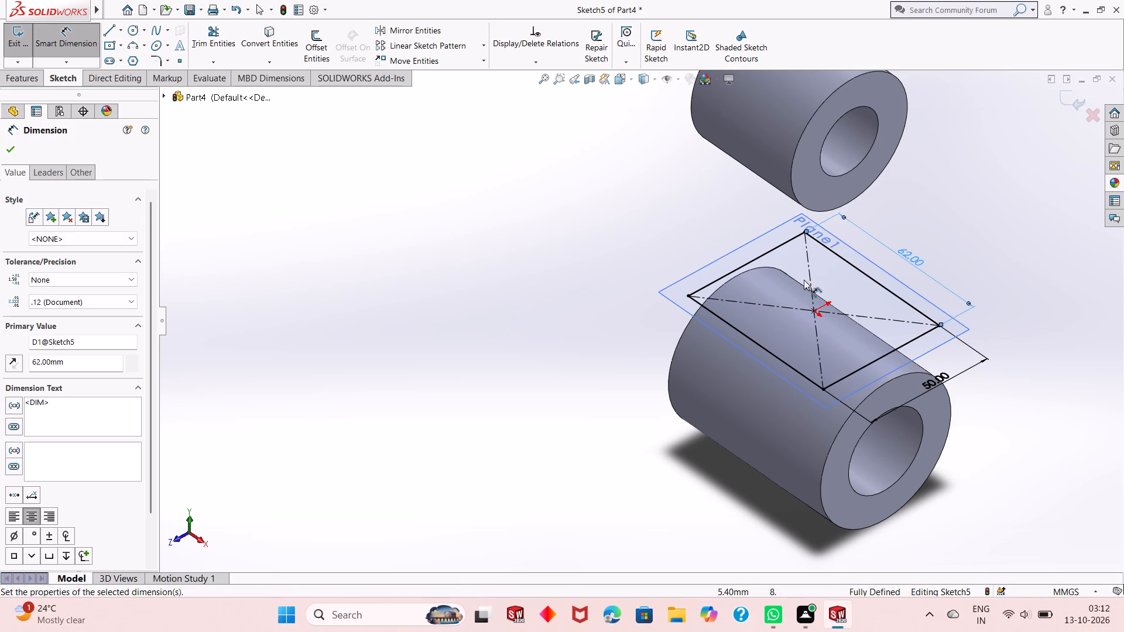
click(9, 145)
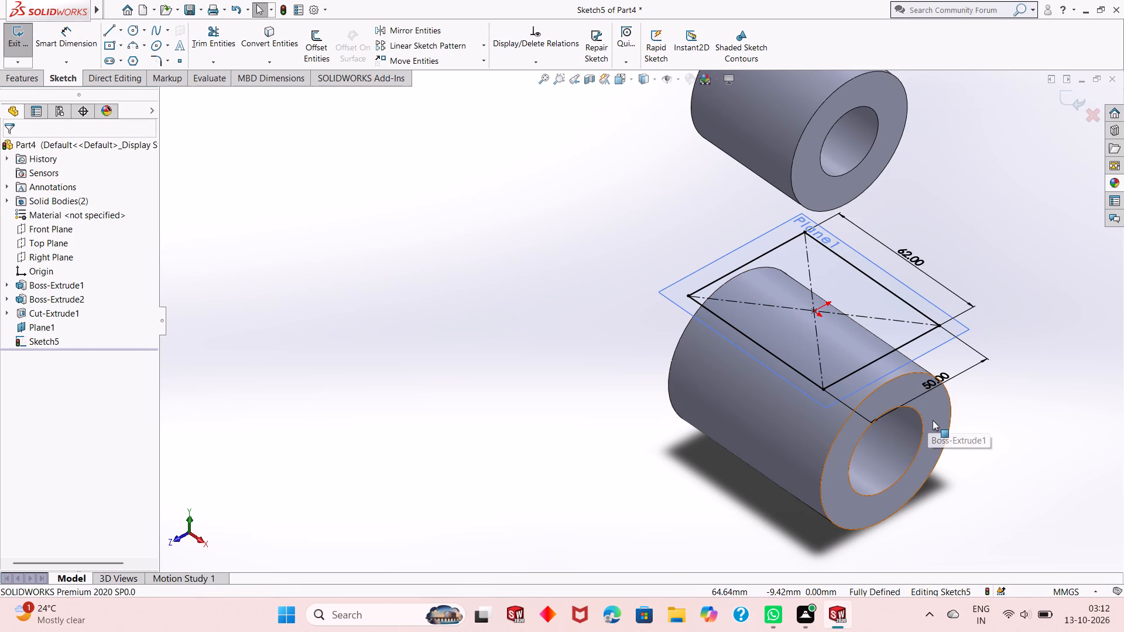
middle_drag(933, 421, 999, 357)
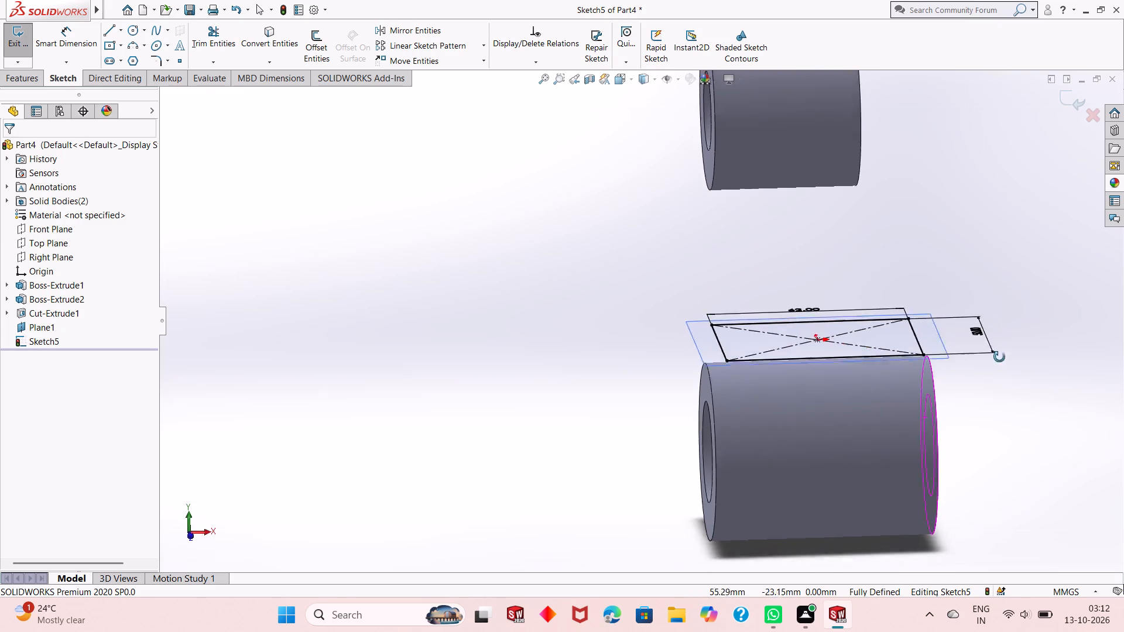
Extrude the 62 by 50 mm rectangle in reverse, down toward the large cylinder, with Up To Next and merged result.
middle_drag(999, 357, 996, 406)
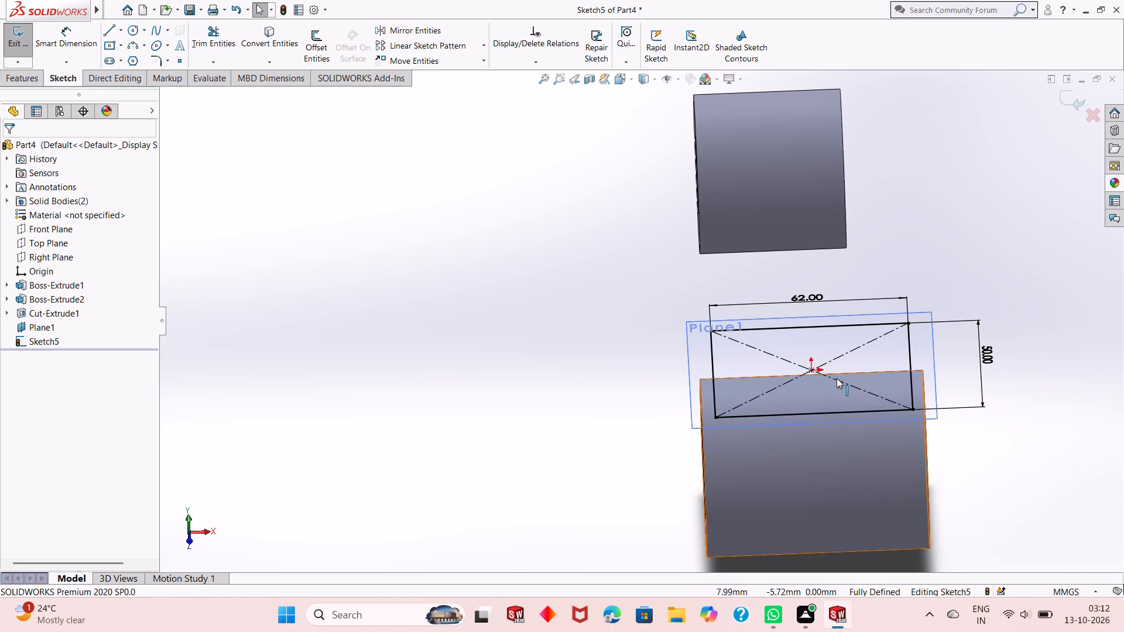
click(23, 71)
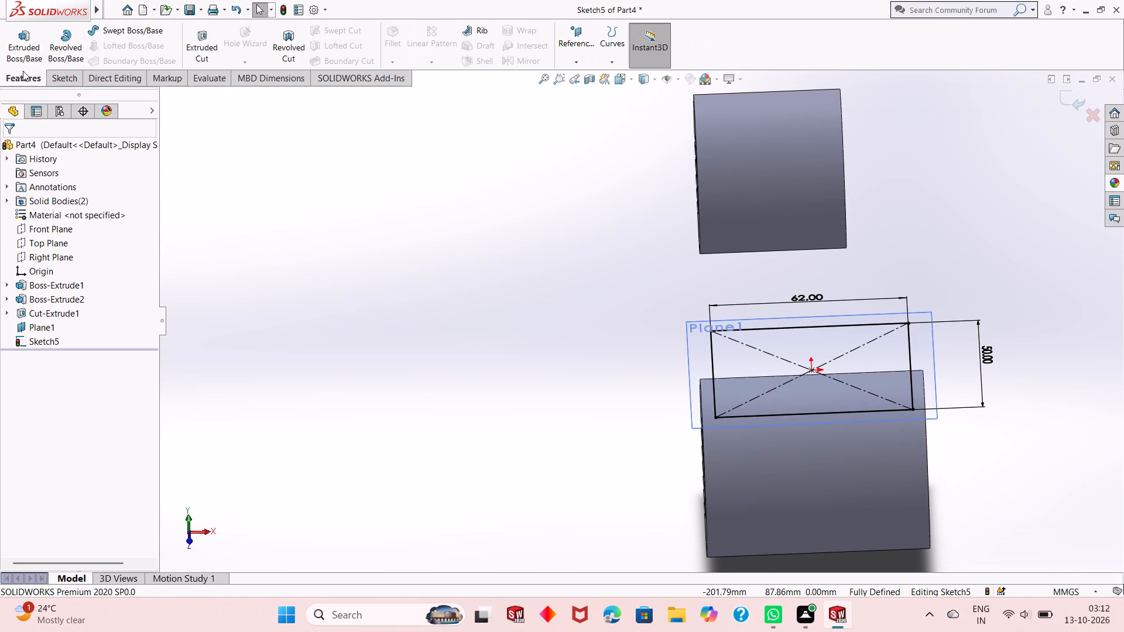
click(31, 54)
middle_drag(470, 373, 467, 219)
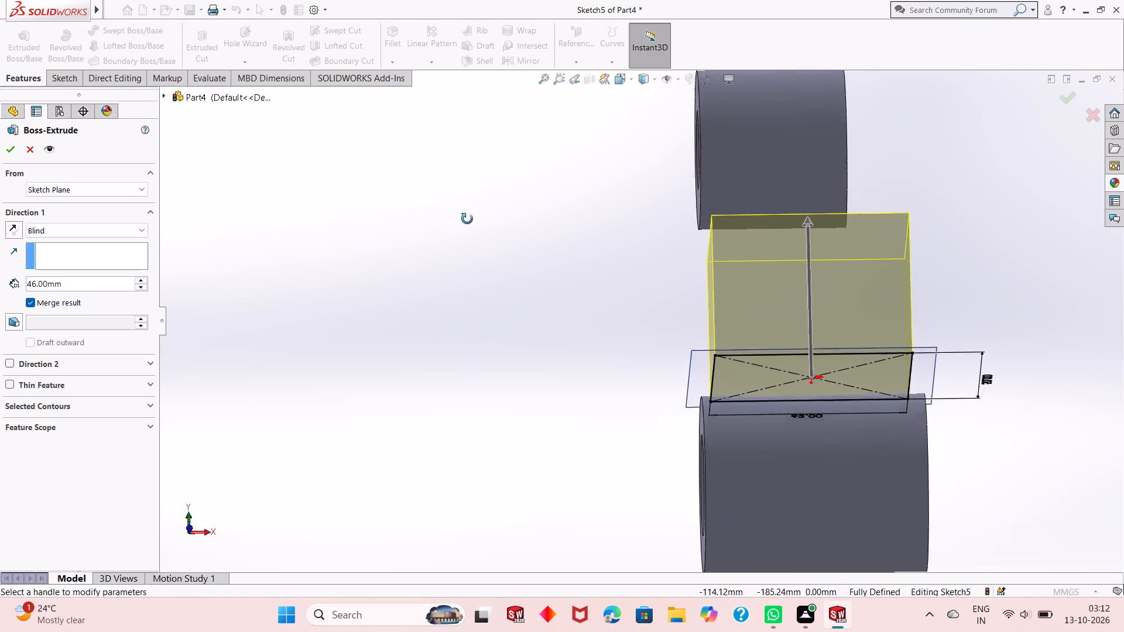
middle_drag(467, 219, 467, 217)
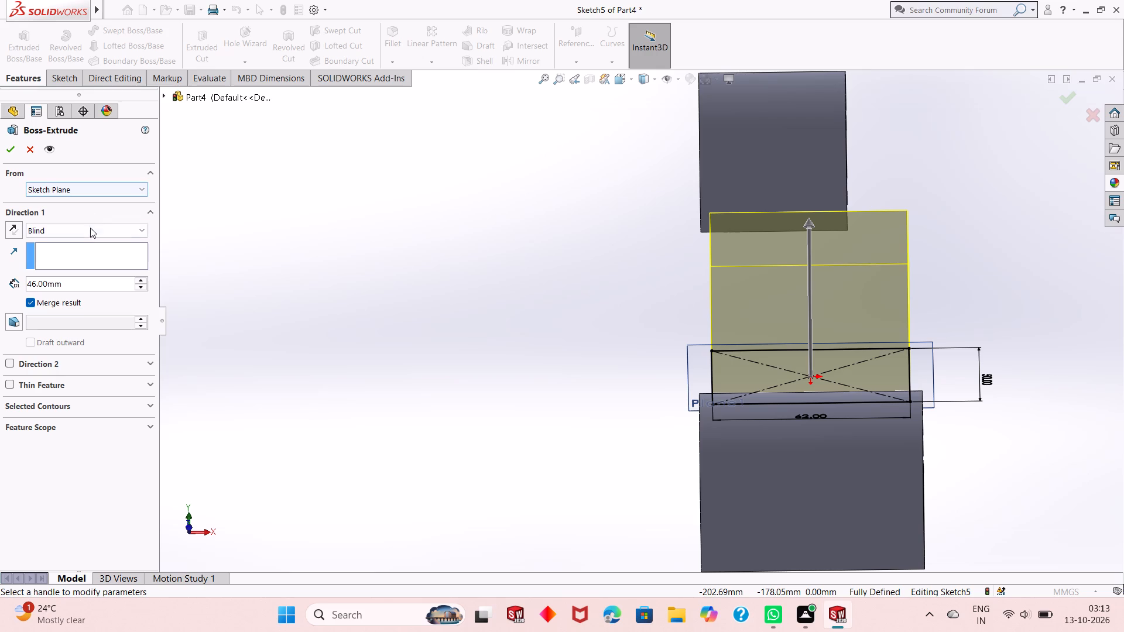
click(89, 231)
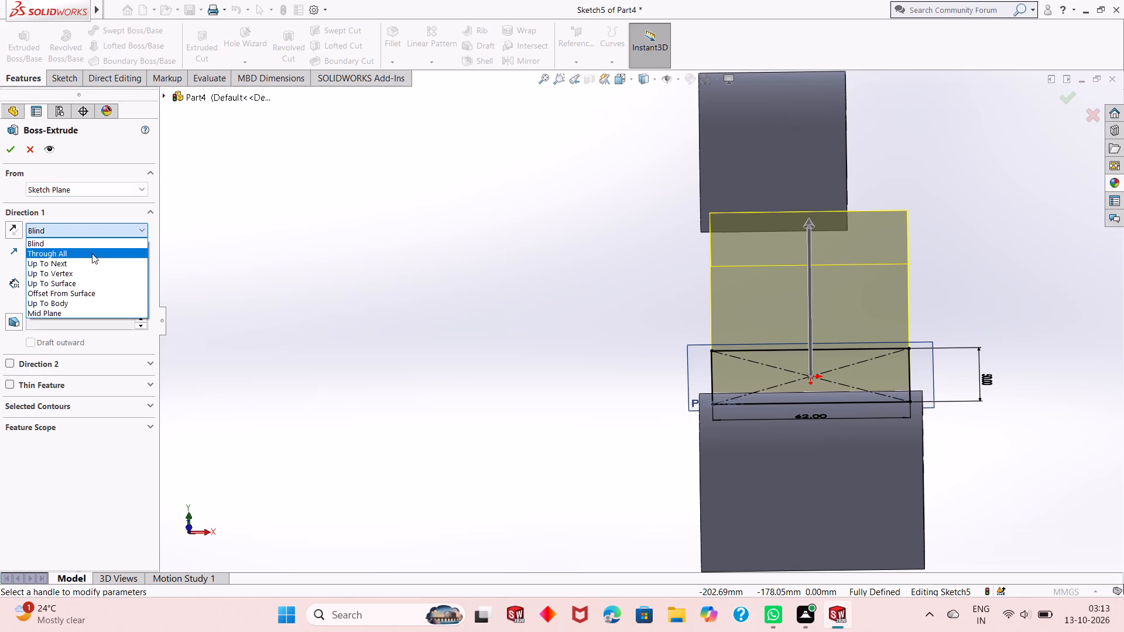
click(8, 230)
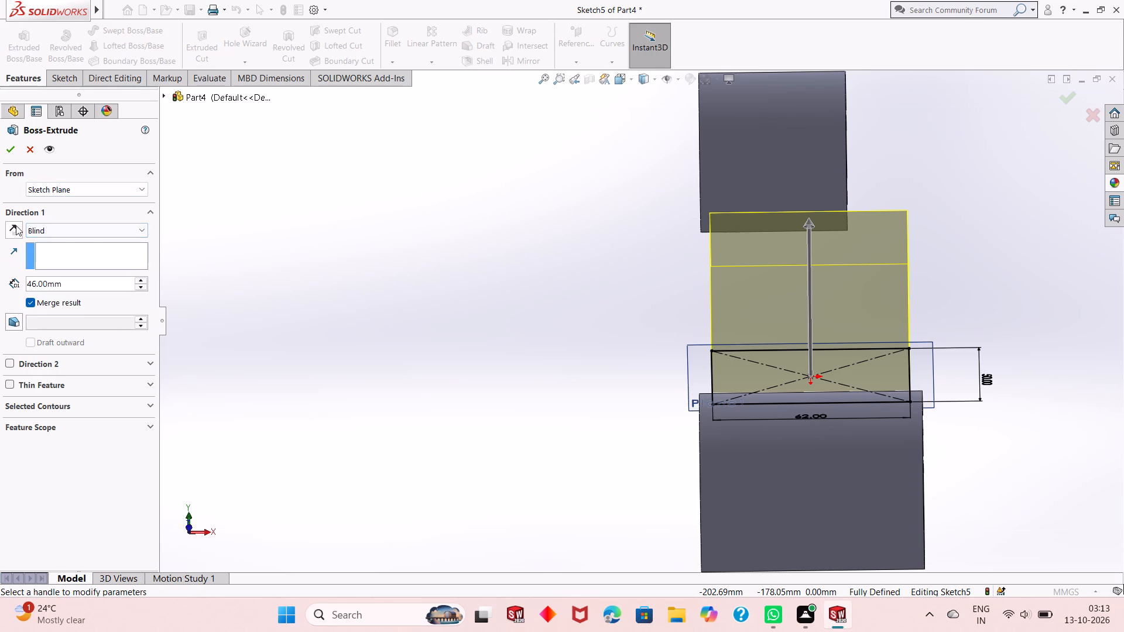
click(16, 225)
click(104, 232)
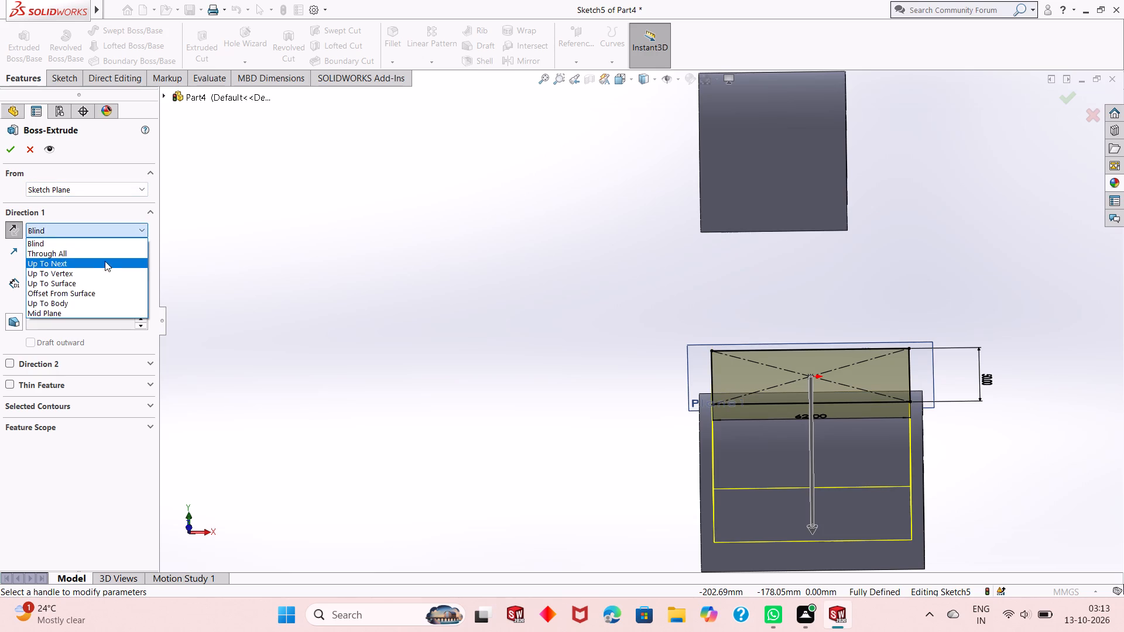
click(105, 262)
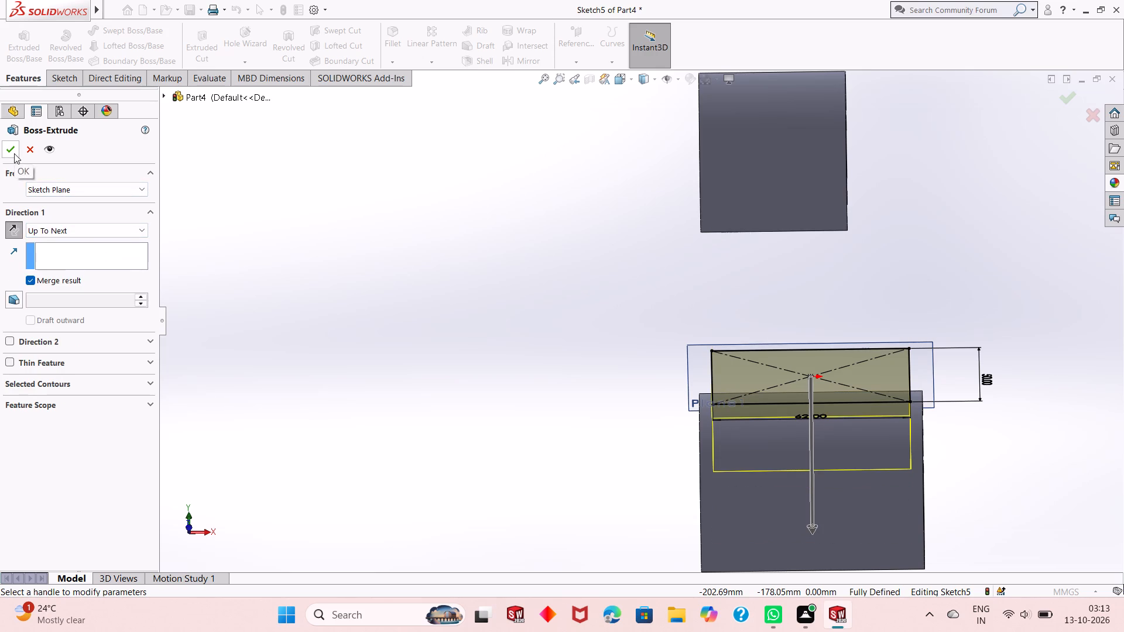
click(14, 153)
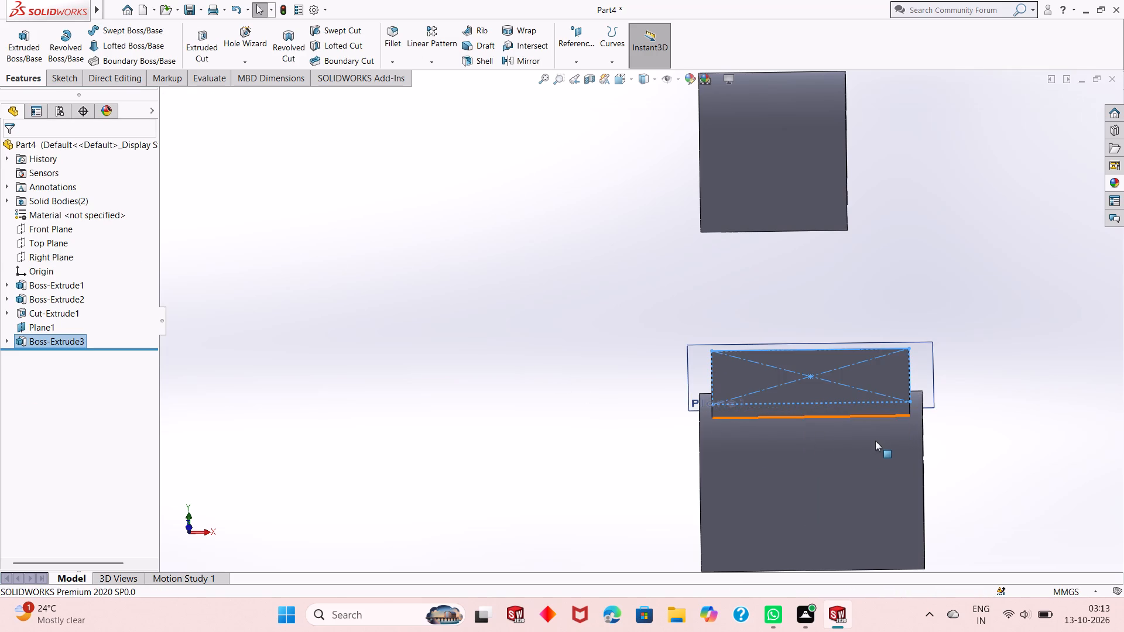
Hide the reference plane lying on the new block's top face.
middle_drag(879, 441, 780, 345)
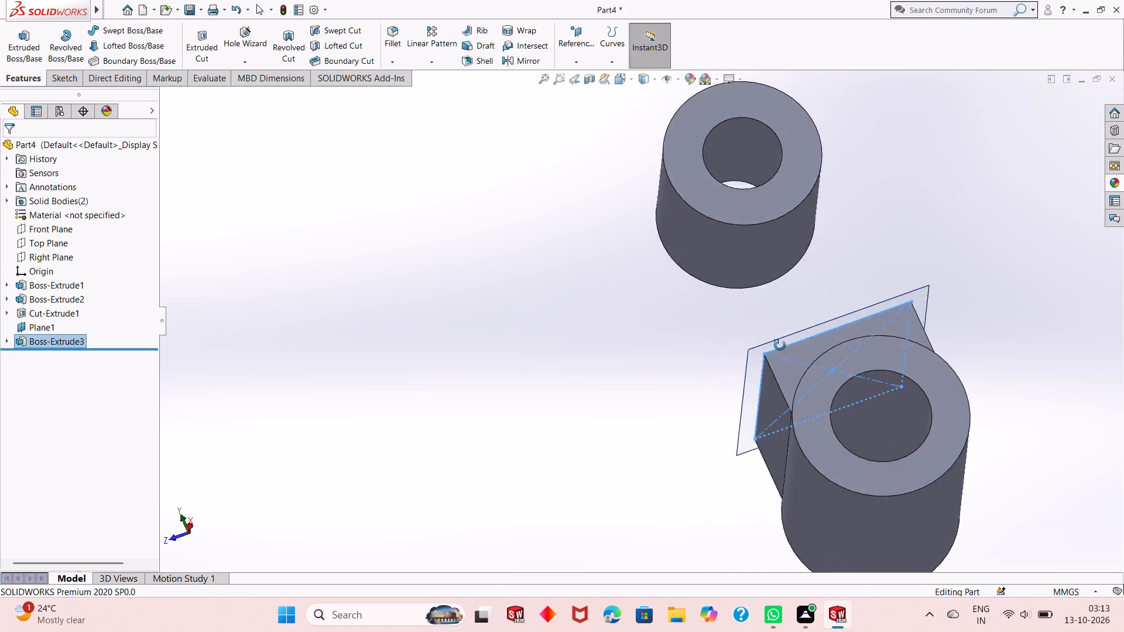
middle_drag(780, 345, 859, 363)
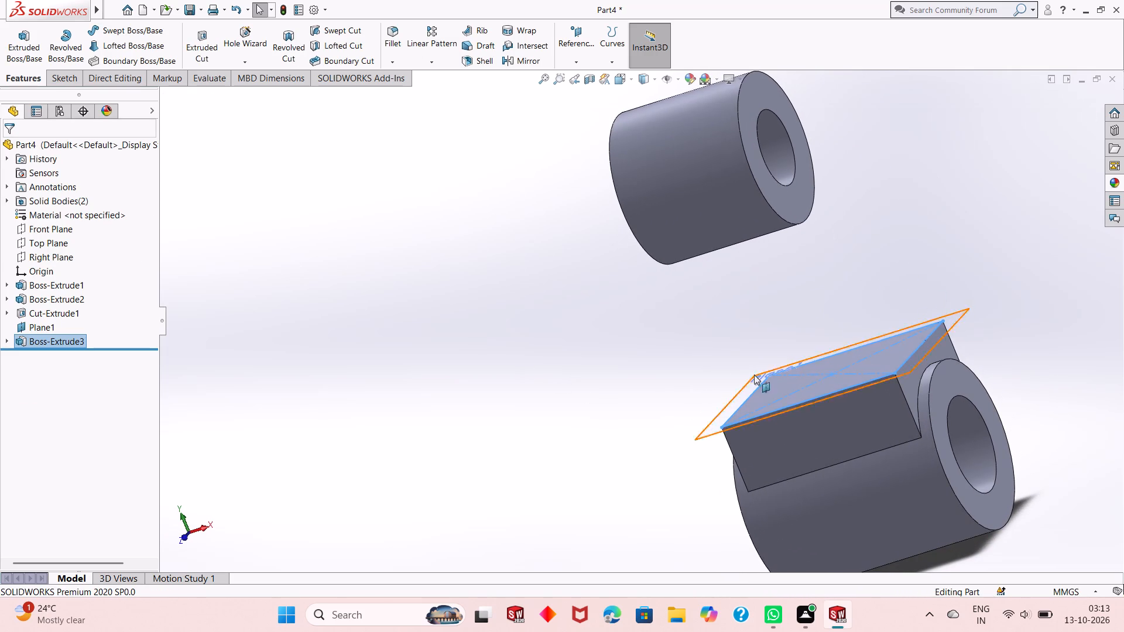
click(588, 395)
right_click(962, 307)
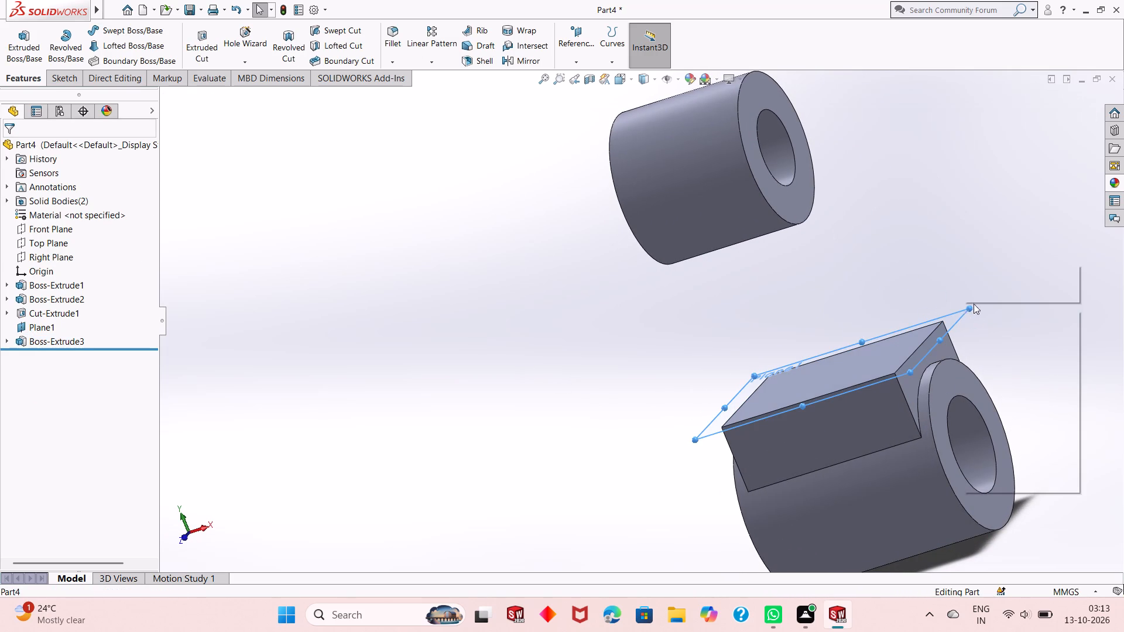
click(873, 274)
middle_drag(858, 324, 858, 277)
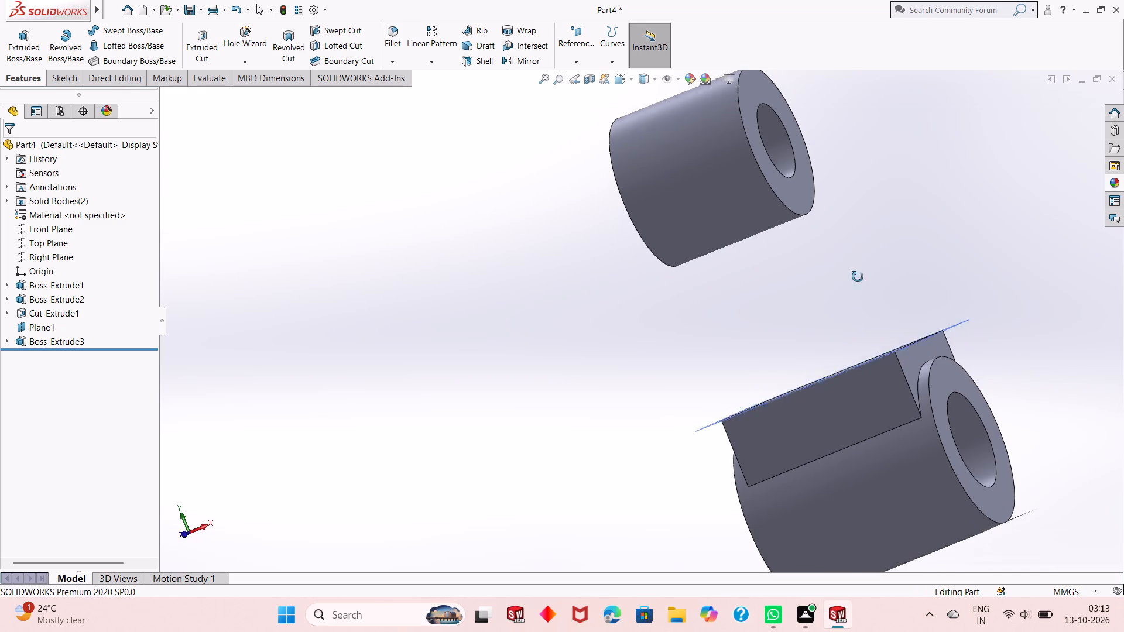
middle_drag(858, 277, 873, 357)
right_click(951, 314)
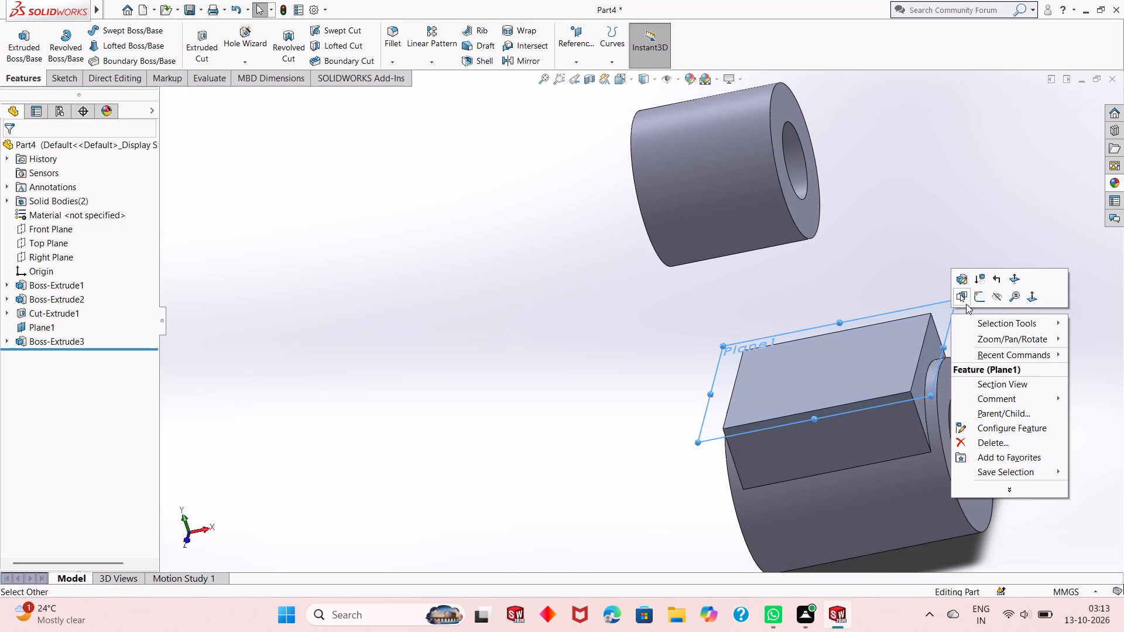
click(993, 301)
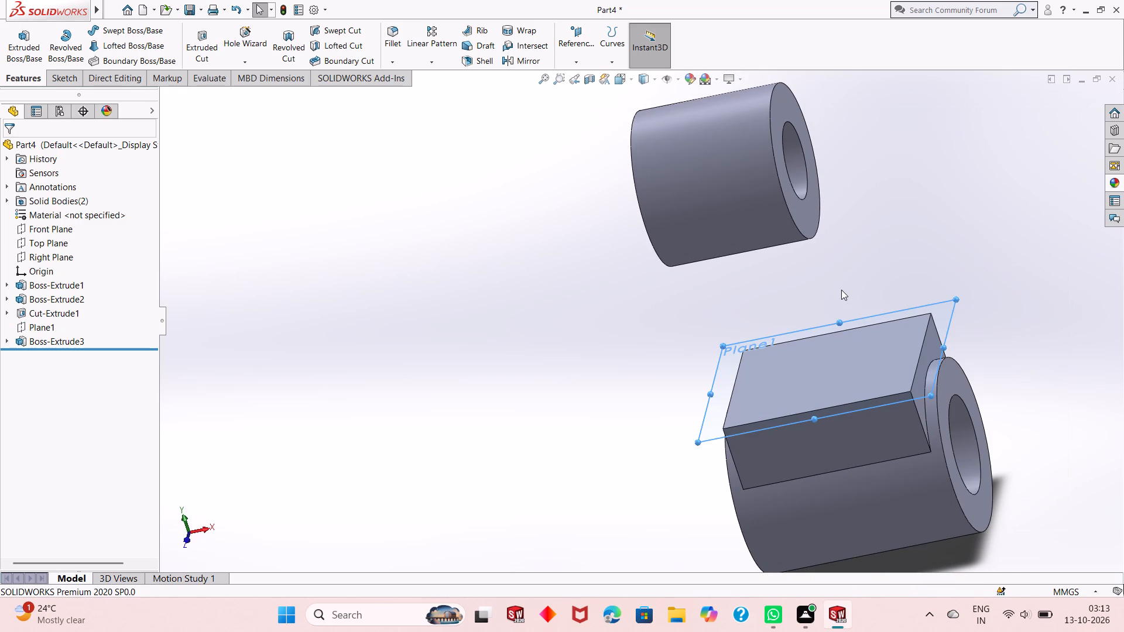
Start a new sketch on the flat top face of the block.
middle_drag(841, 290, 845, 236)
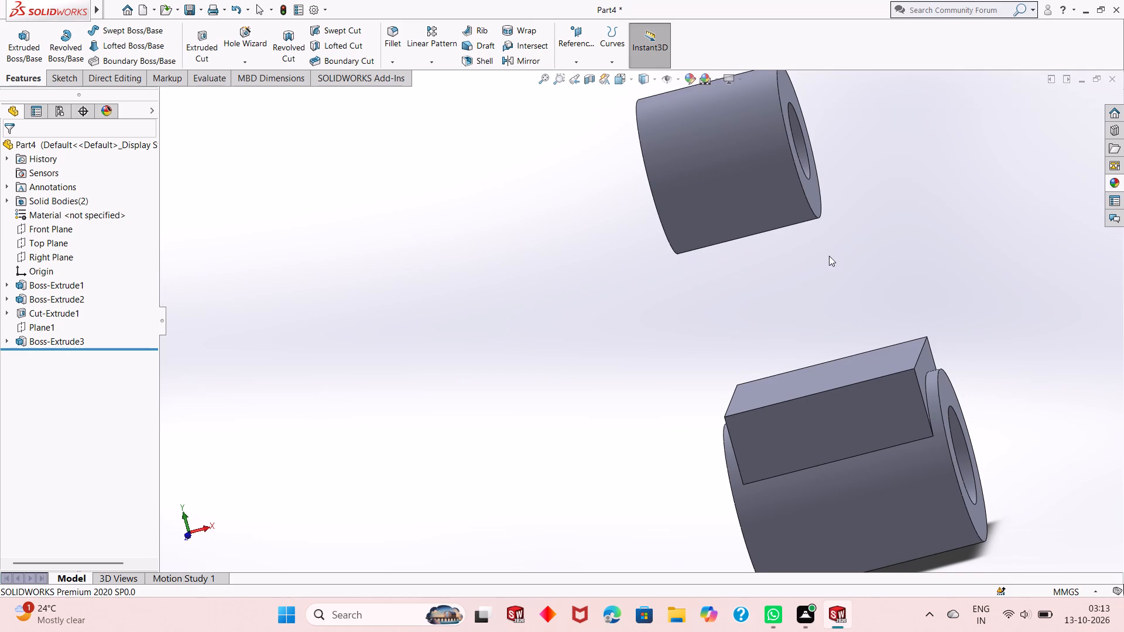
middle_drag(848, 249, 854, 259)
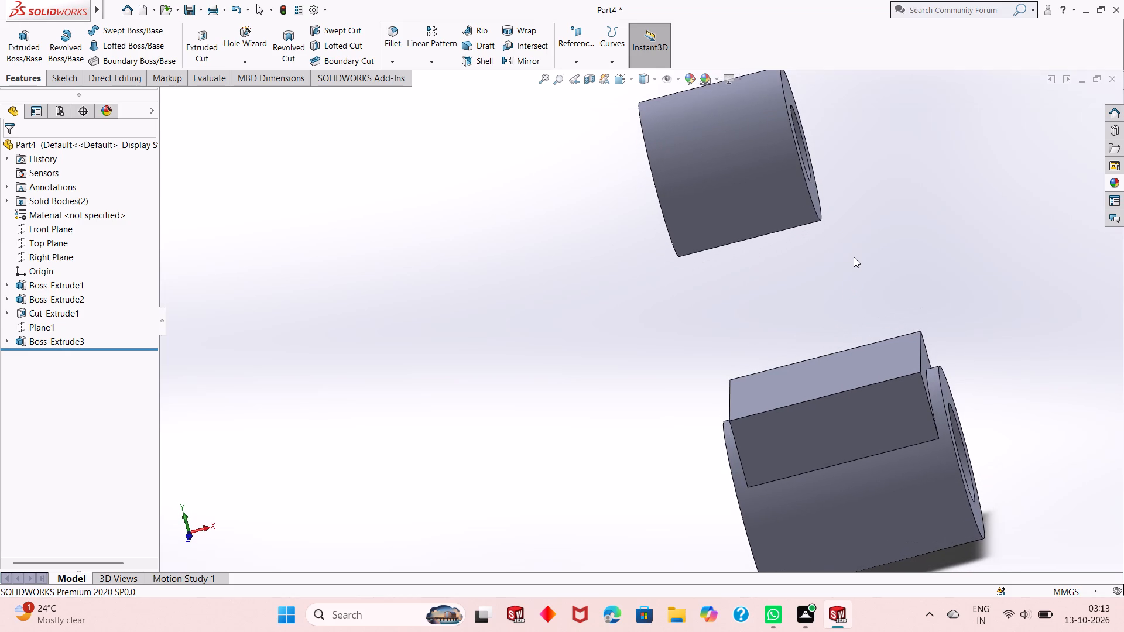
click(843, 370)
click(895, 345)
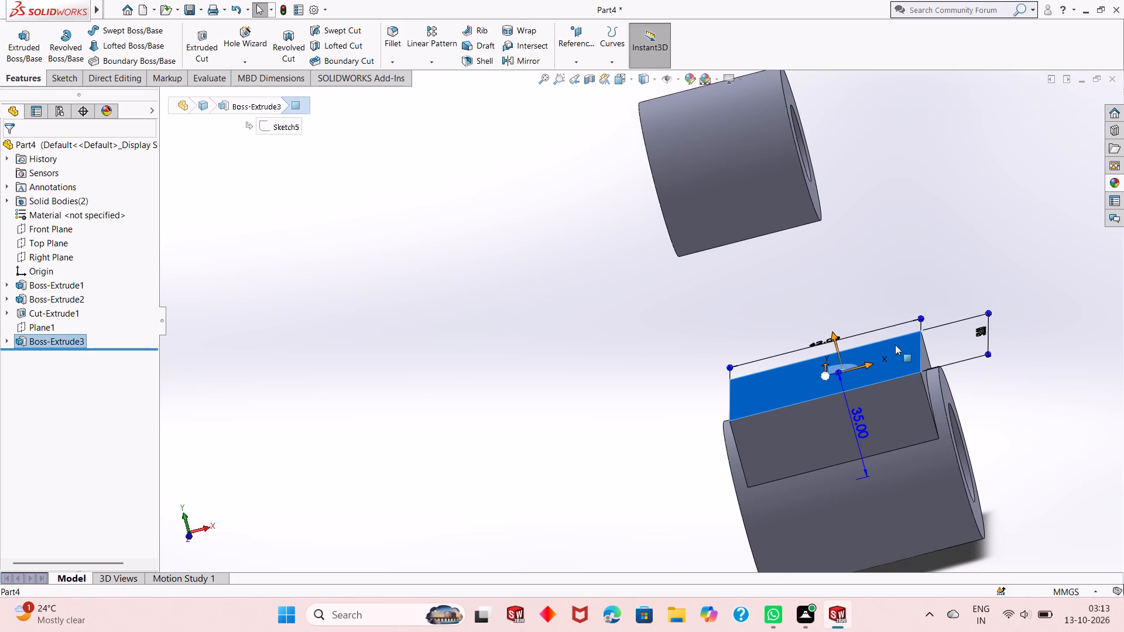
click(900, 339)
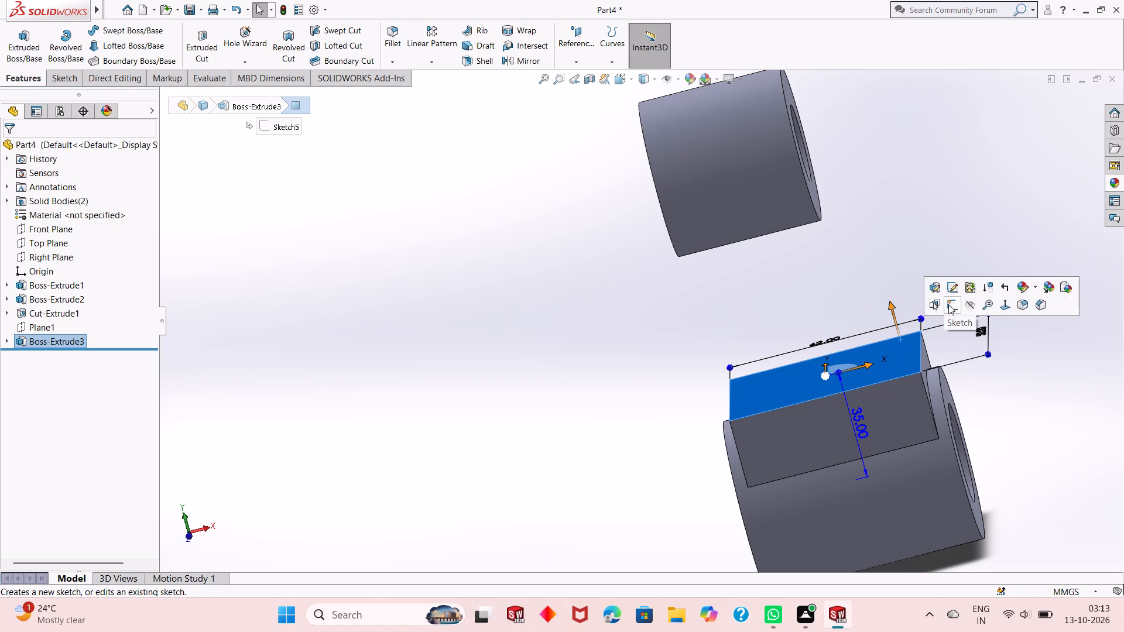
click(953, 305)
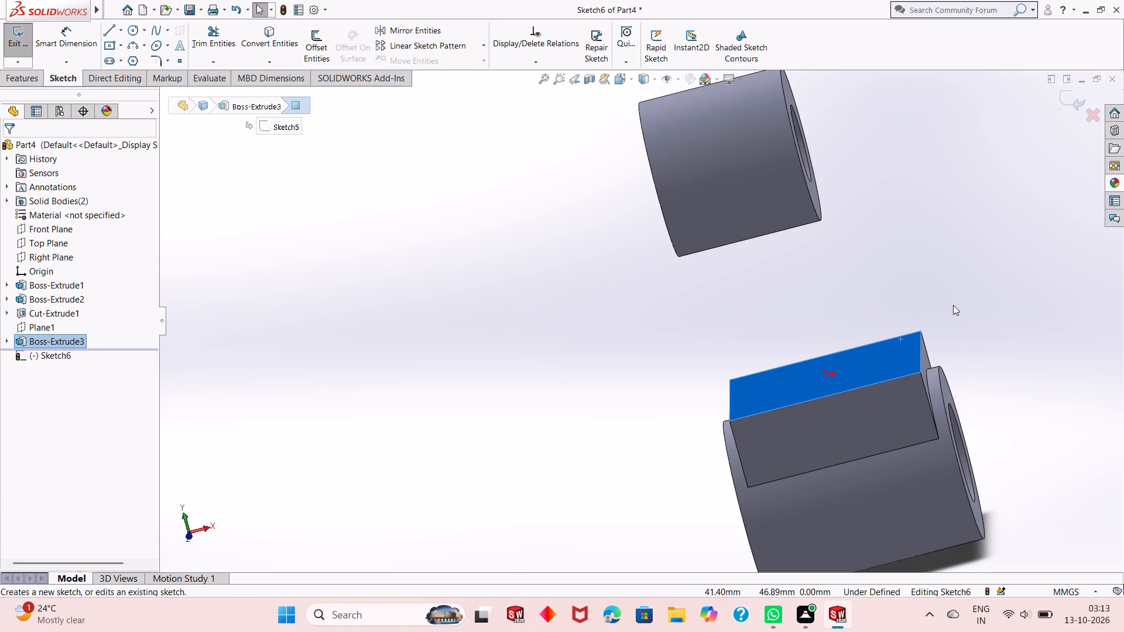
key(ctrl+8)
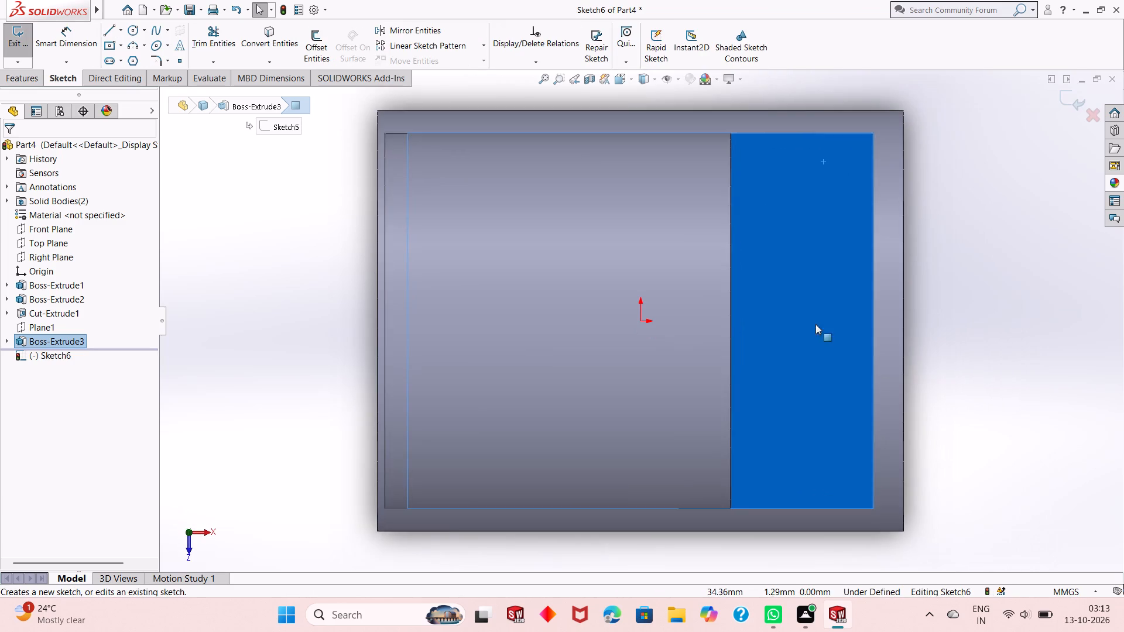
Draw a center rectangle at the origin, about 14.2 mm along the cylinder's axis and spanning the block's full 50 mm side.
scroll(739, 338, up, 2)
click(879, 305)
middle_drag(845, 363, 807, 380)
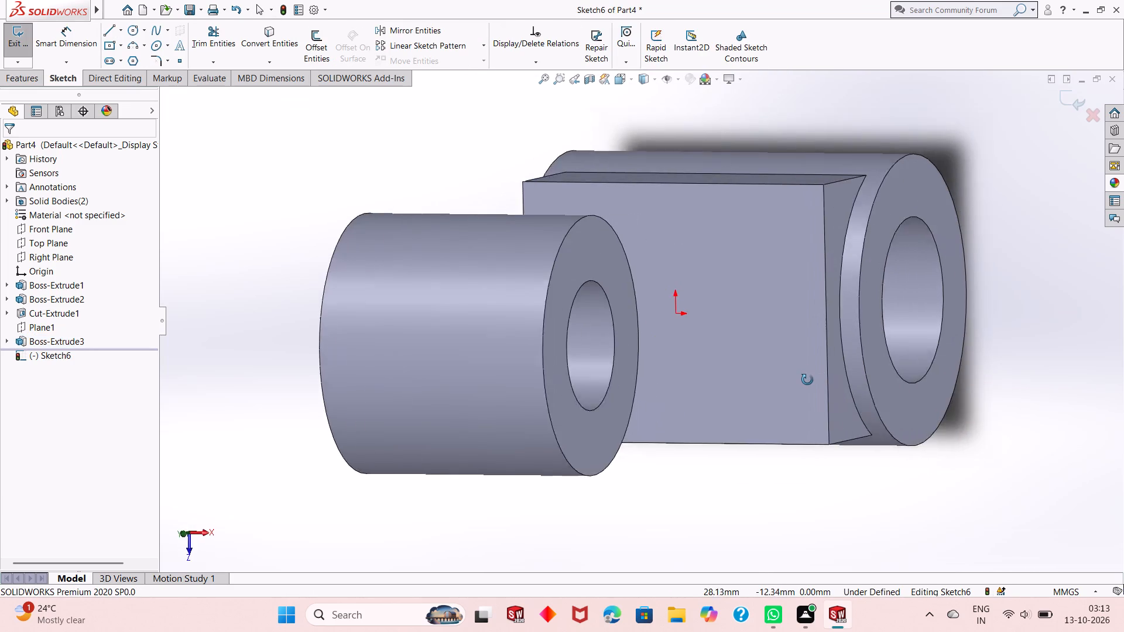
middle_drag(807, 380, 839, 367)
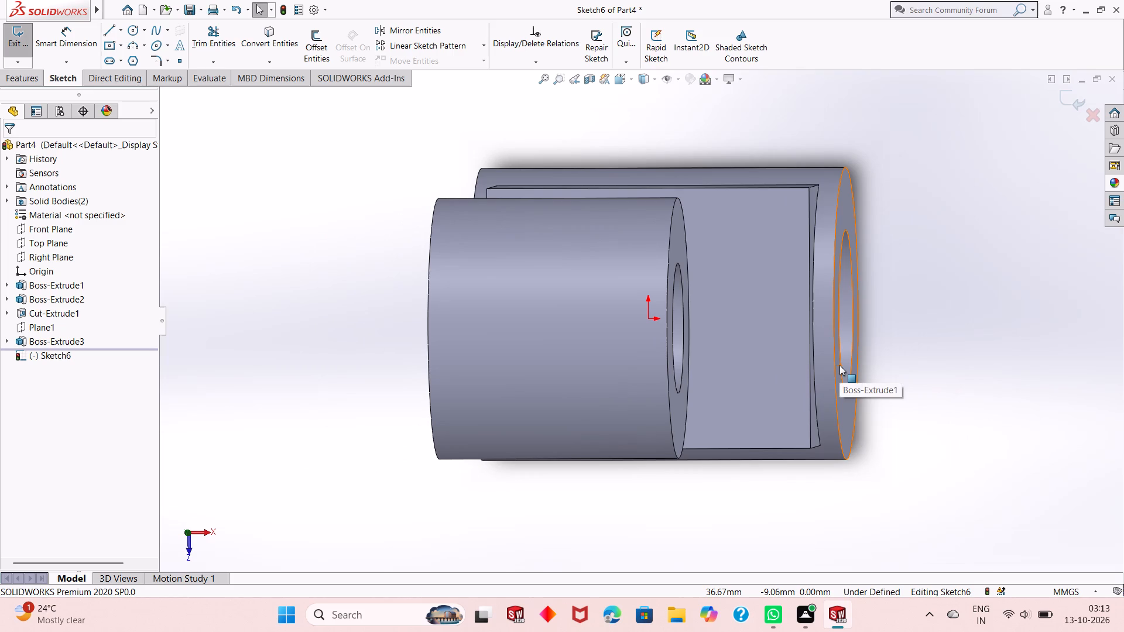
key(ctrl+8)
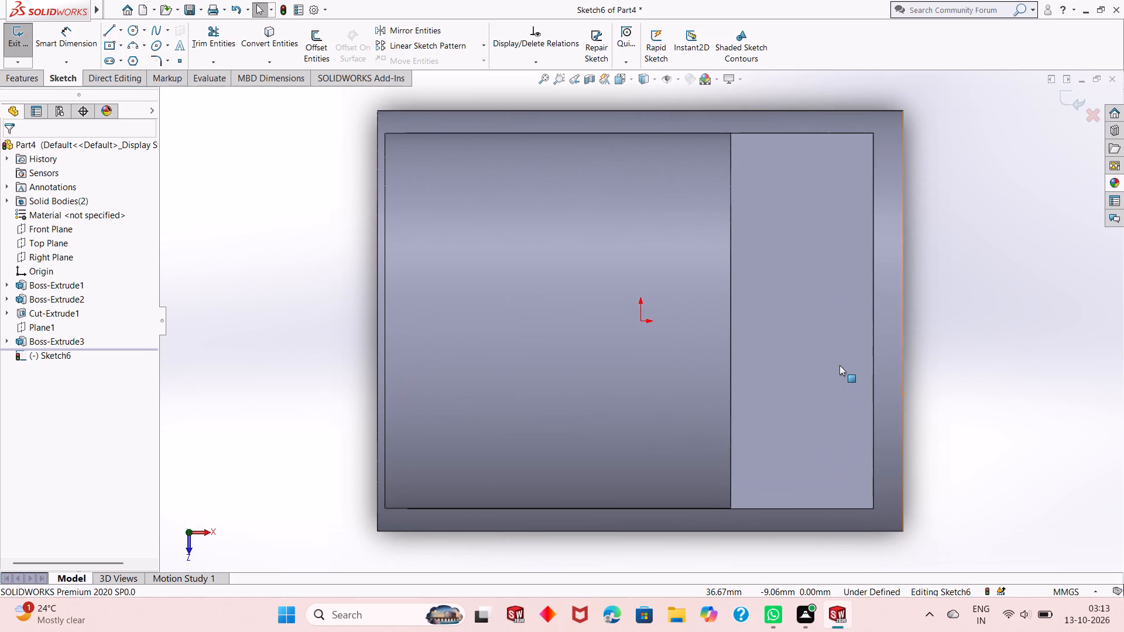
scroll(694, 442, up, 1)
scroll(642, 319, down, 1)
scroll(642, 319, up, 2)
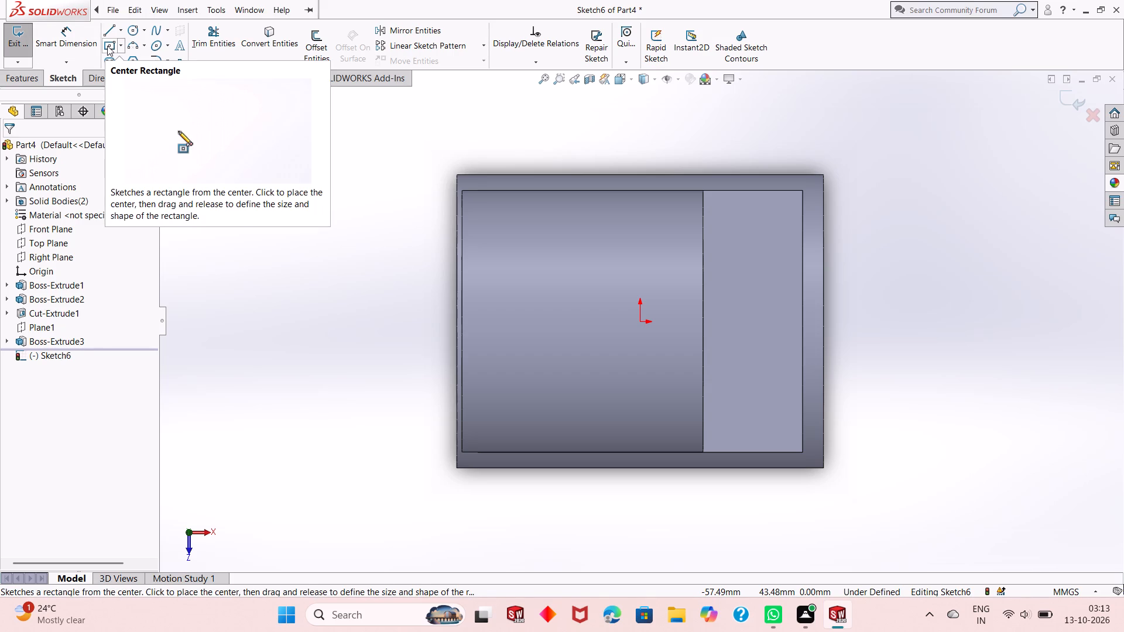
click(107, 46)
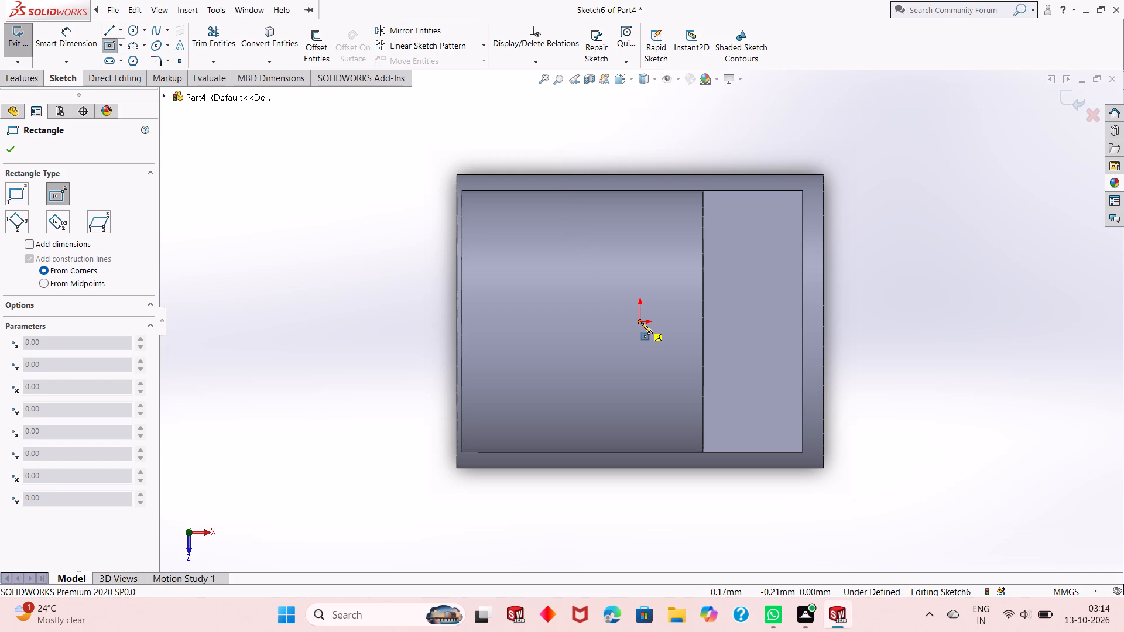
click(641, 322)
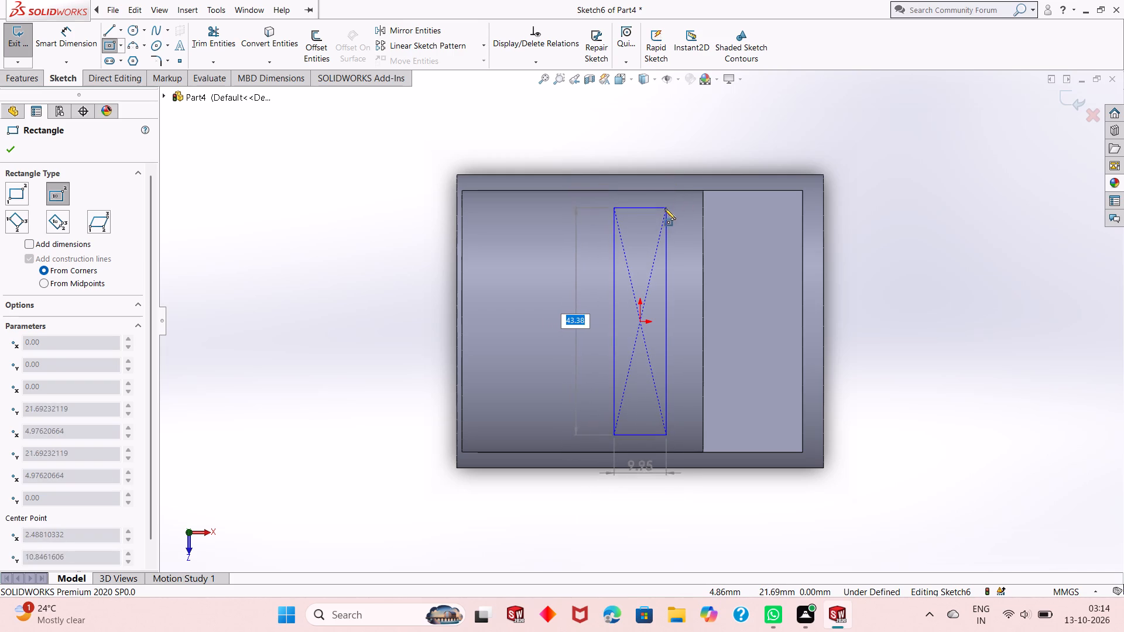
click(677, 192)
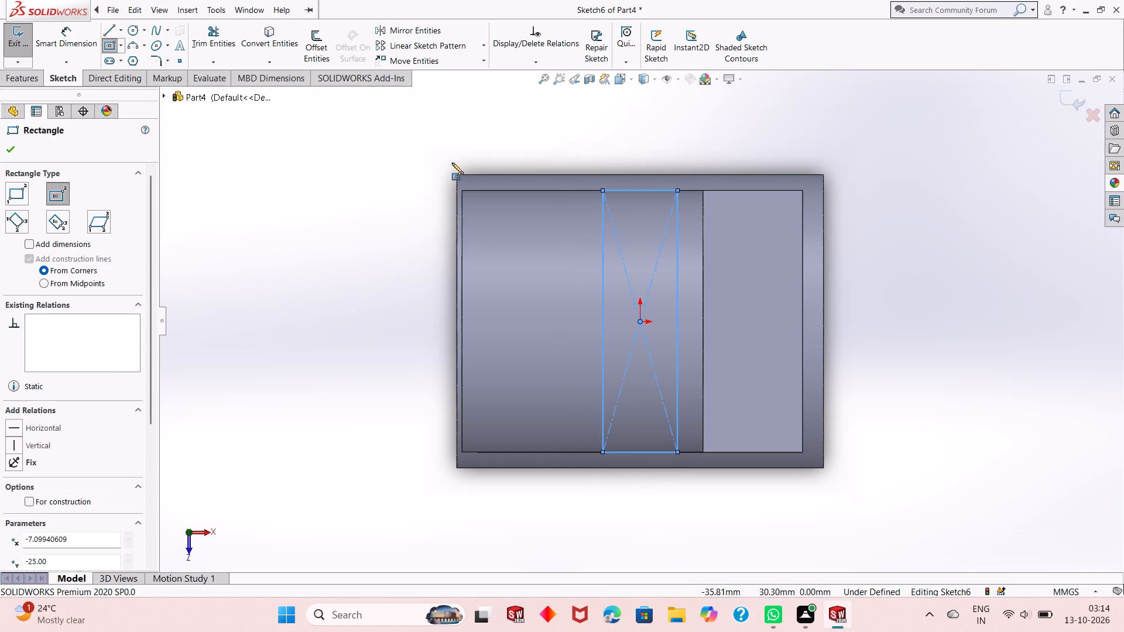
right_click(451, 163)
click(460, 170)
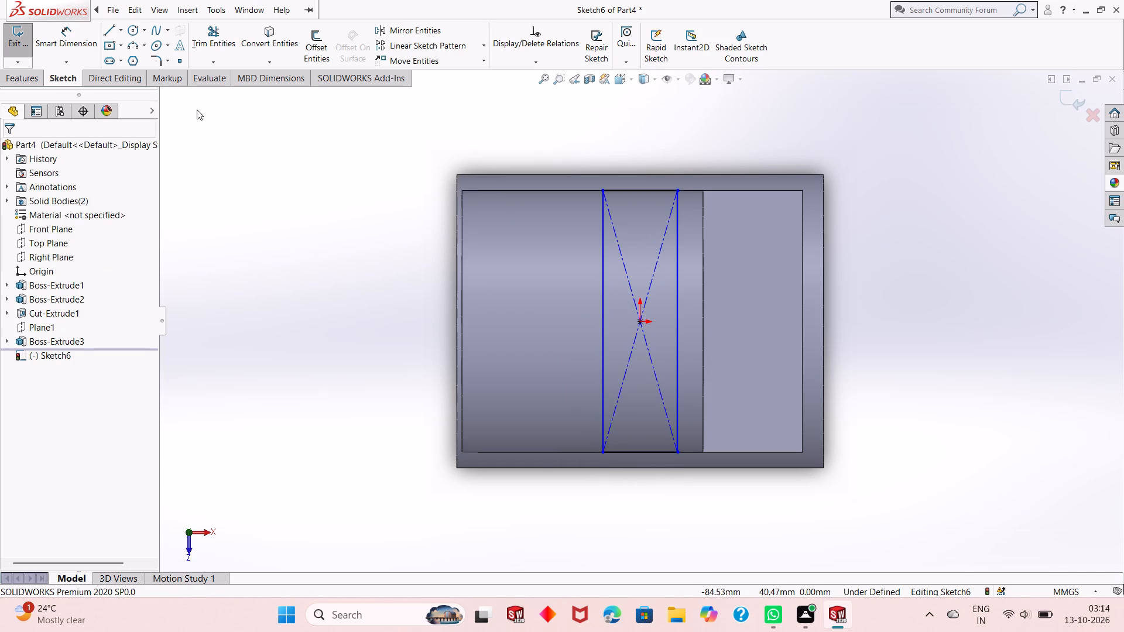
Dimension the new rectangle's short side, along the cylinder's axis, at 18 mm.
click(61, 40)
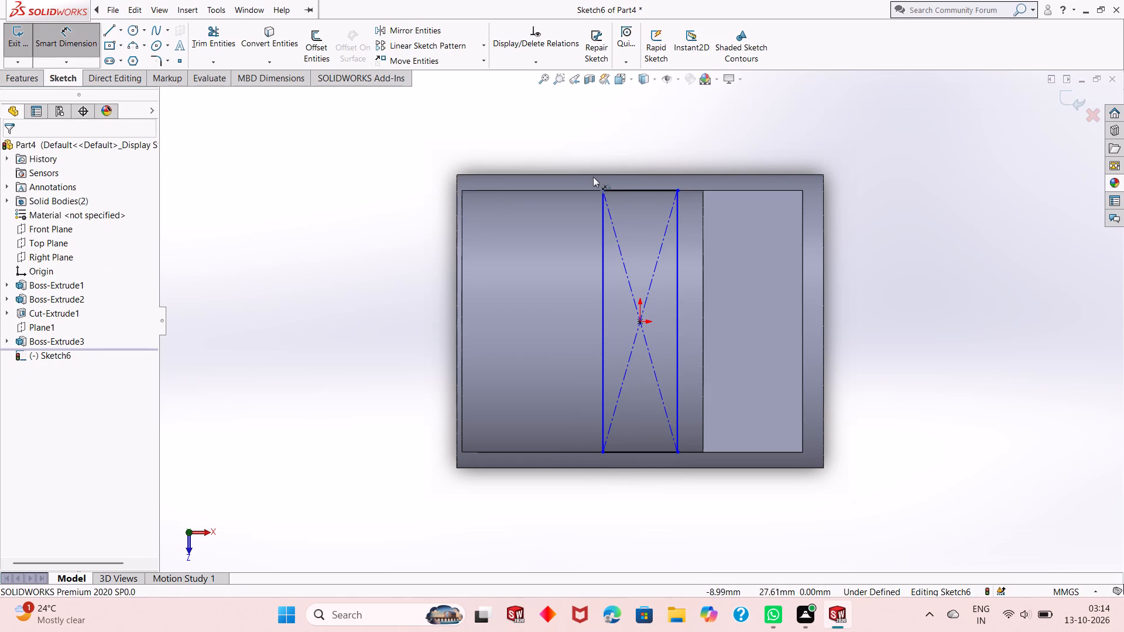
click(618, 188)
click(629, 135)
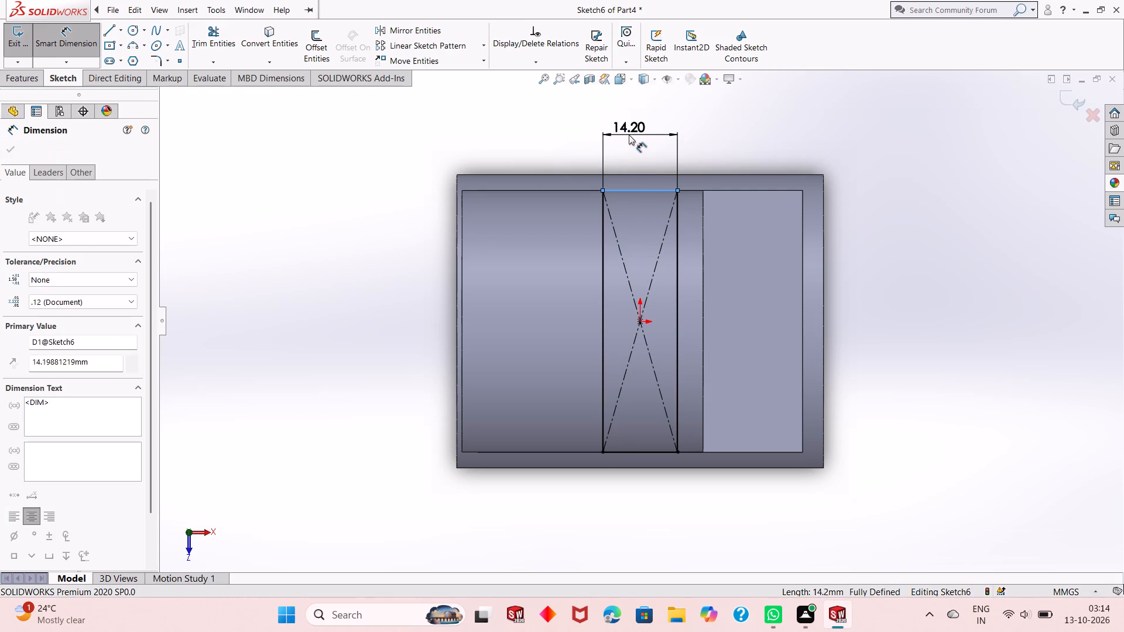
text(18)
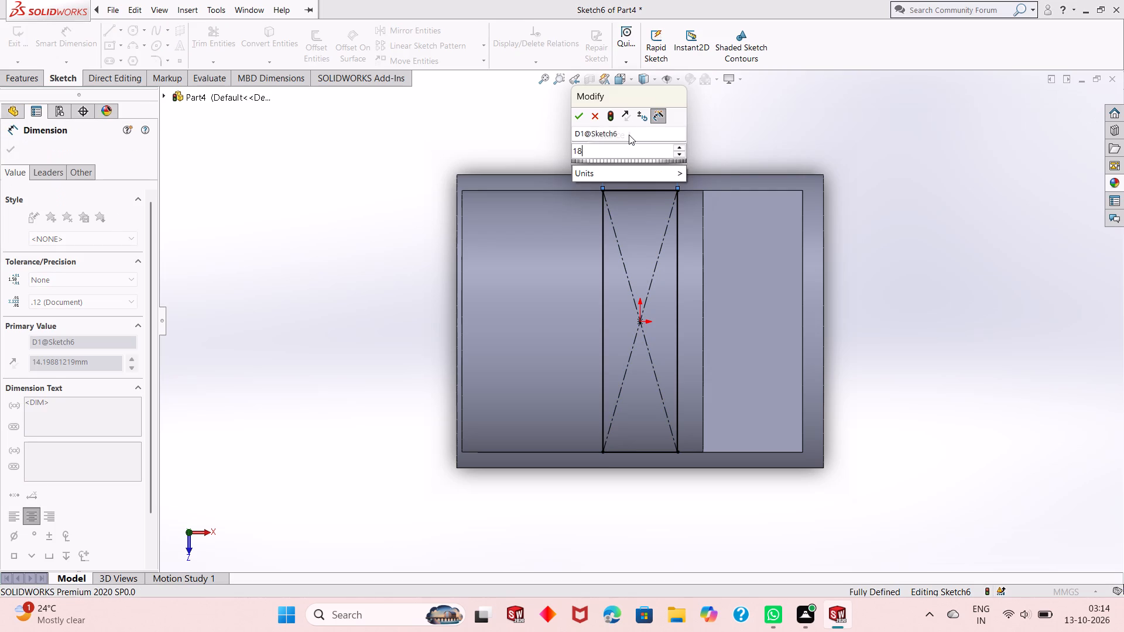
key(Return)
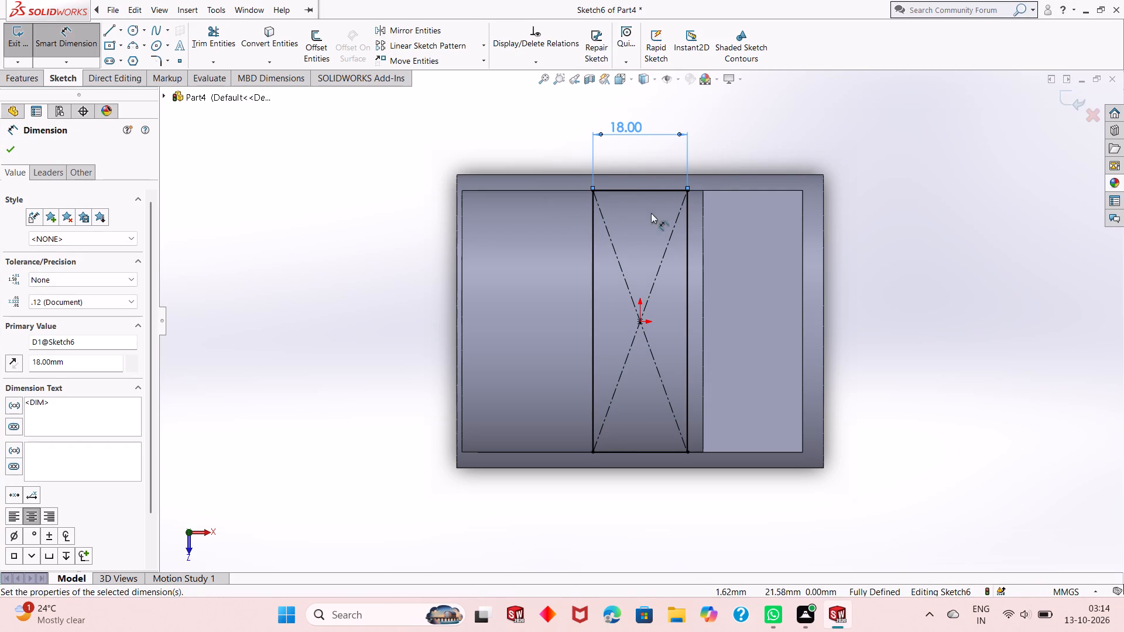
right_click(833, 139)
click(855, 176)
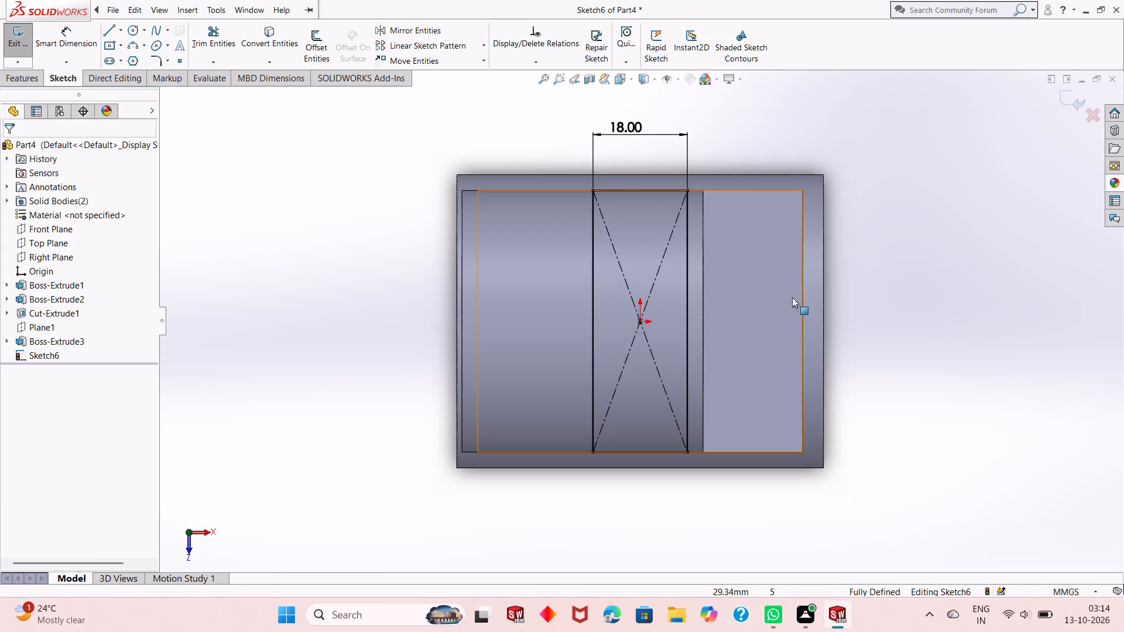
middle_drag(786, 334, 763, 221)
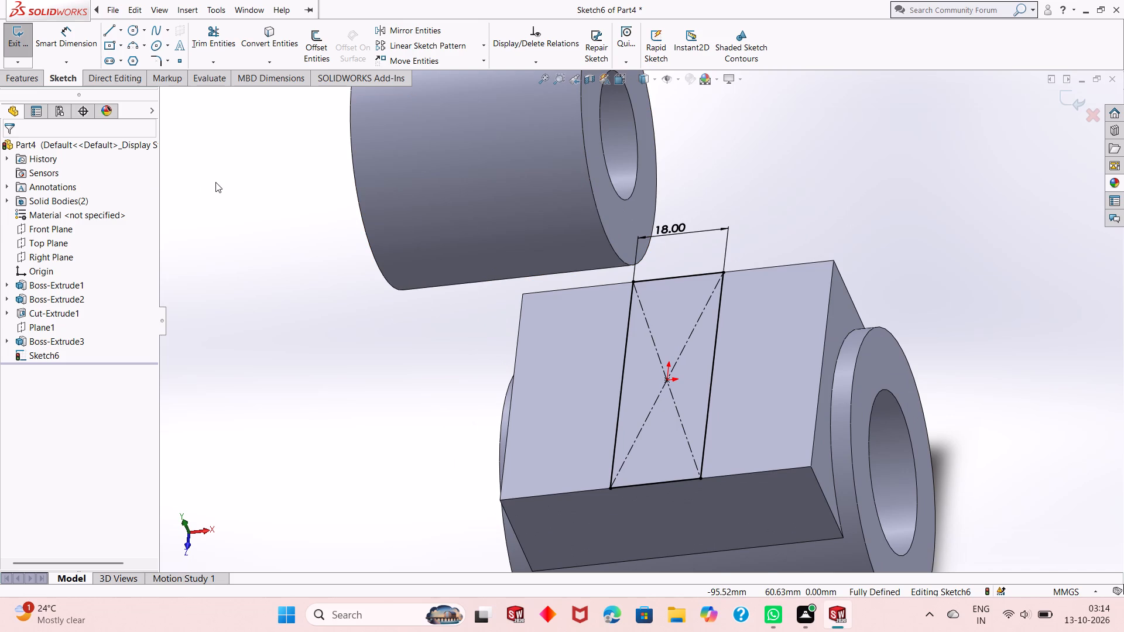
Extrude the 18 mm wide rectangle from the block's top face Up To Next, reaching the bored boss, with merged result.
scroll(626, 391, up, 2)
middle_drag(849, 468, 828, 393)
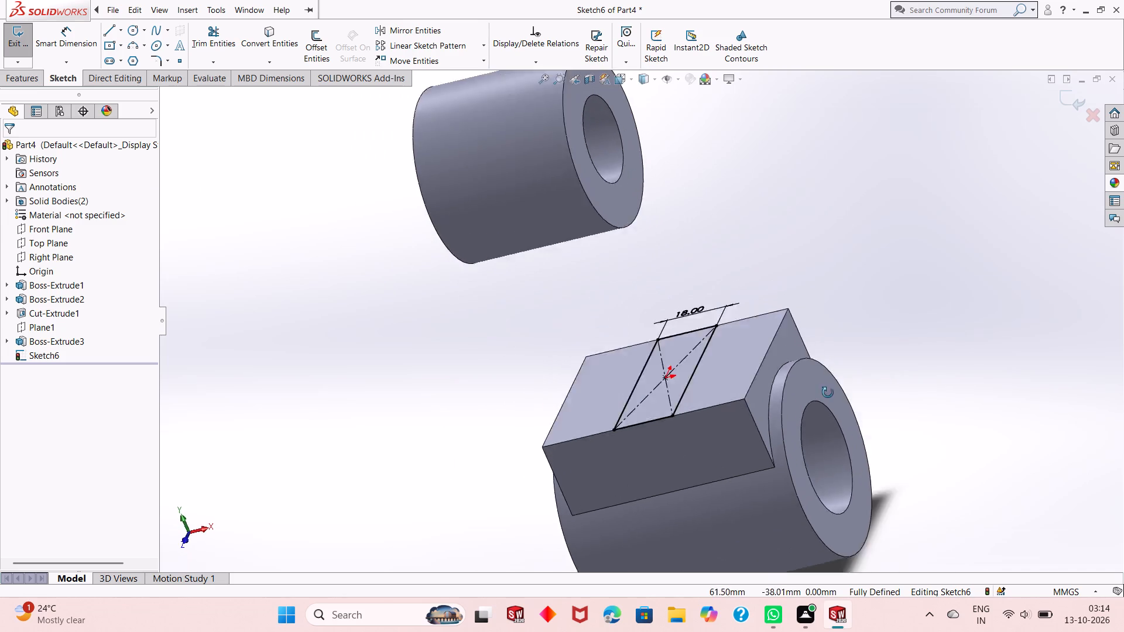
middle_drag(828, 393, 745, 403)
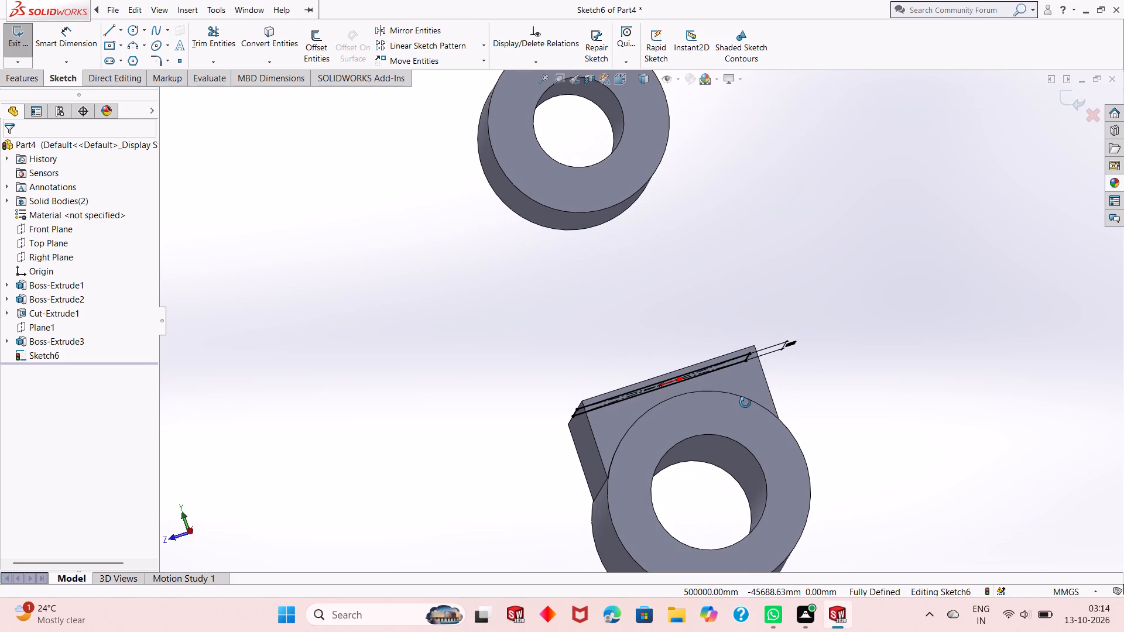
middle_drag(745, 403, 698, 490)
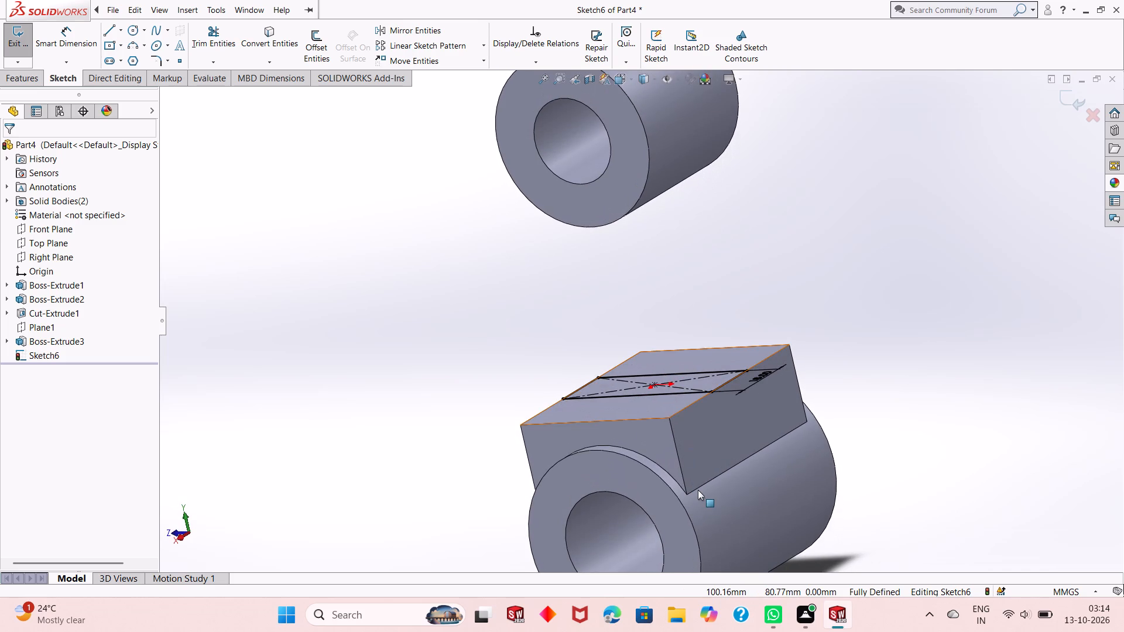
middle_drag(697, 493, 792, 429)
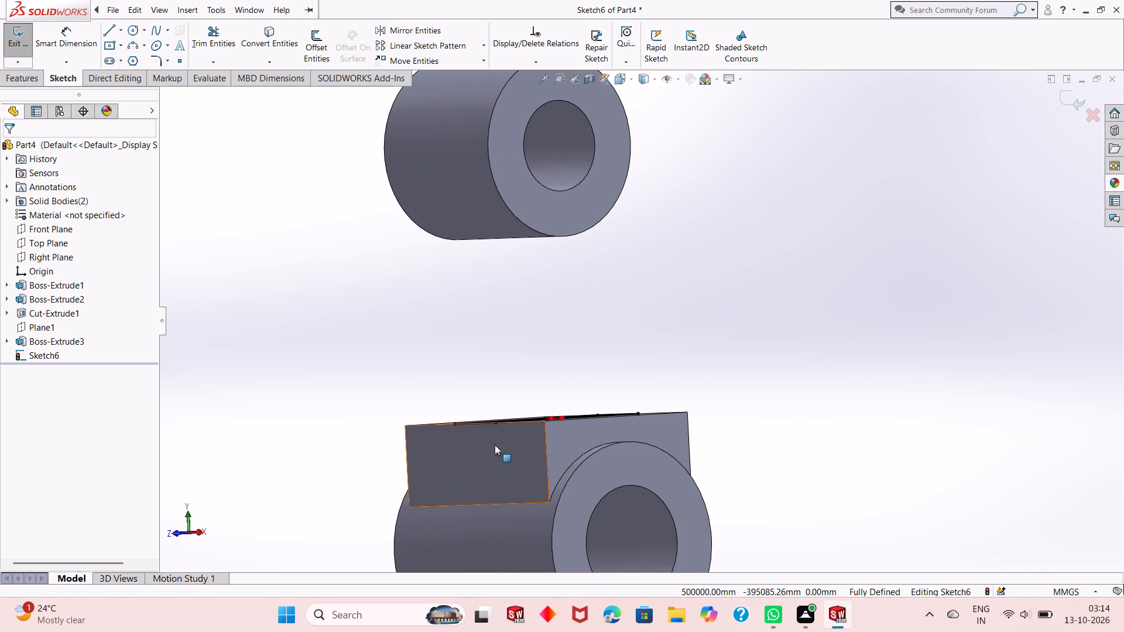
middle_drag(510, 420, 520, 421)
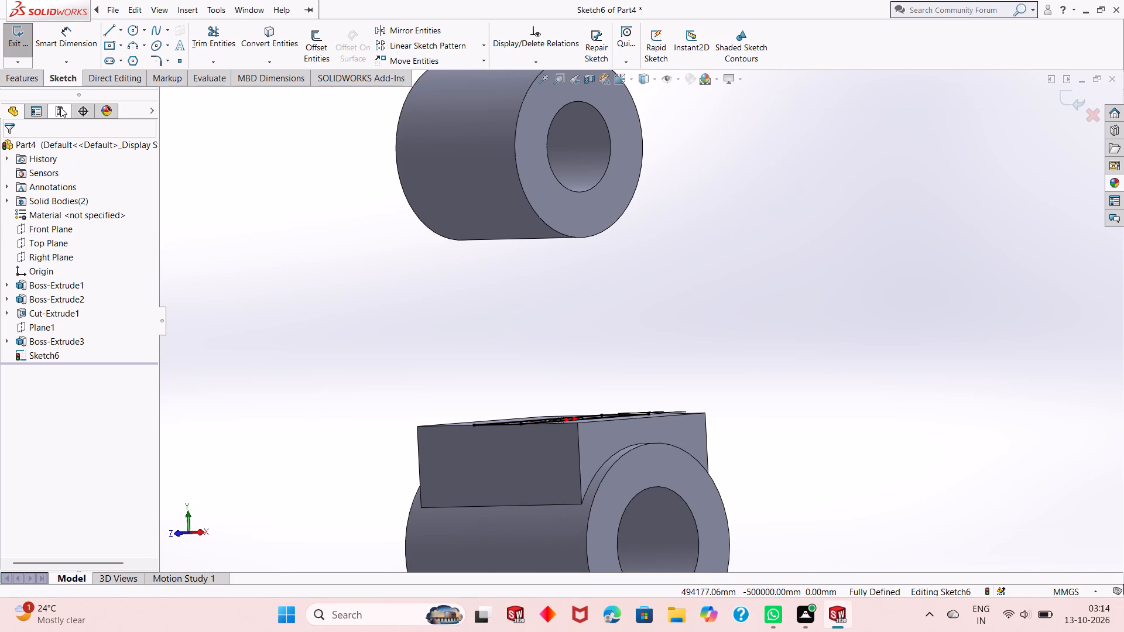
click(25, 79)
click(18, 50)
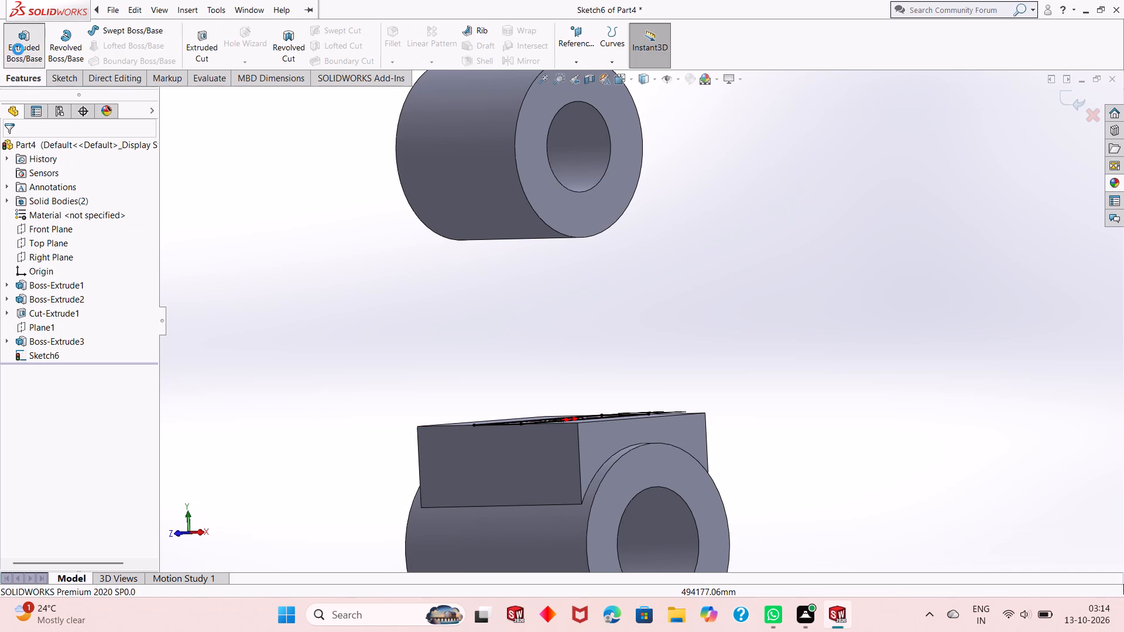
click(85, 229)
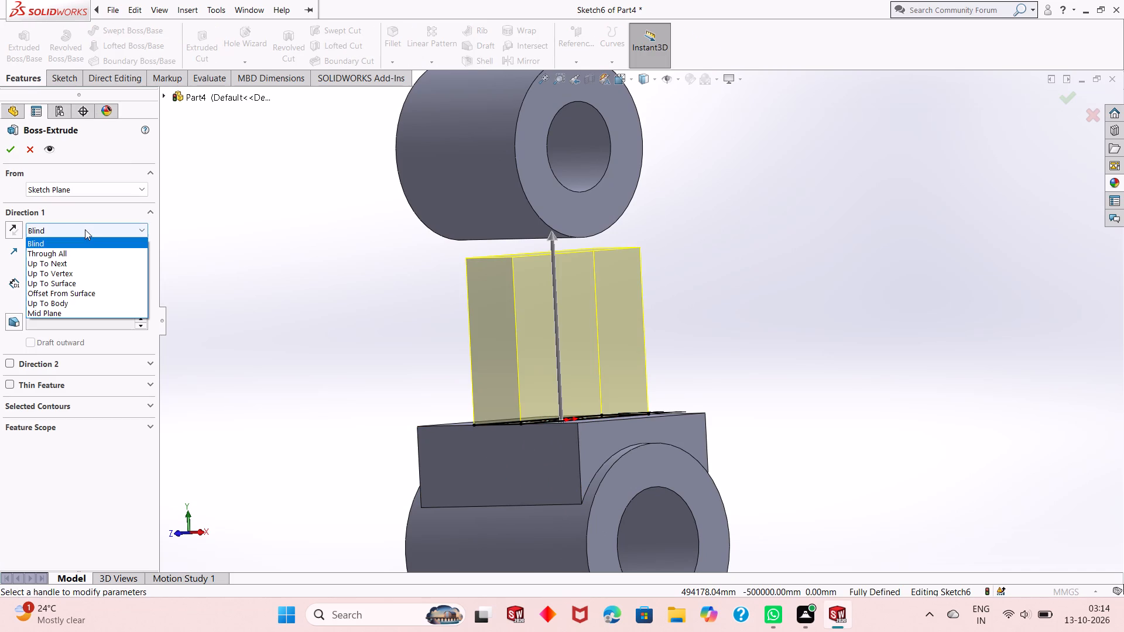
click(88, 264)
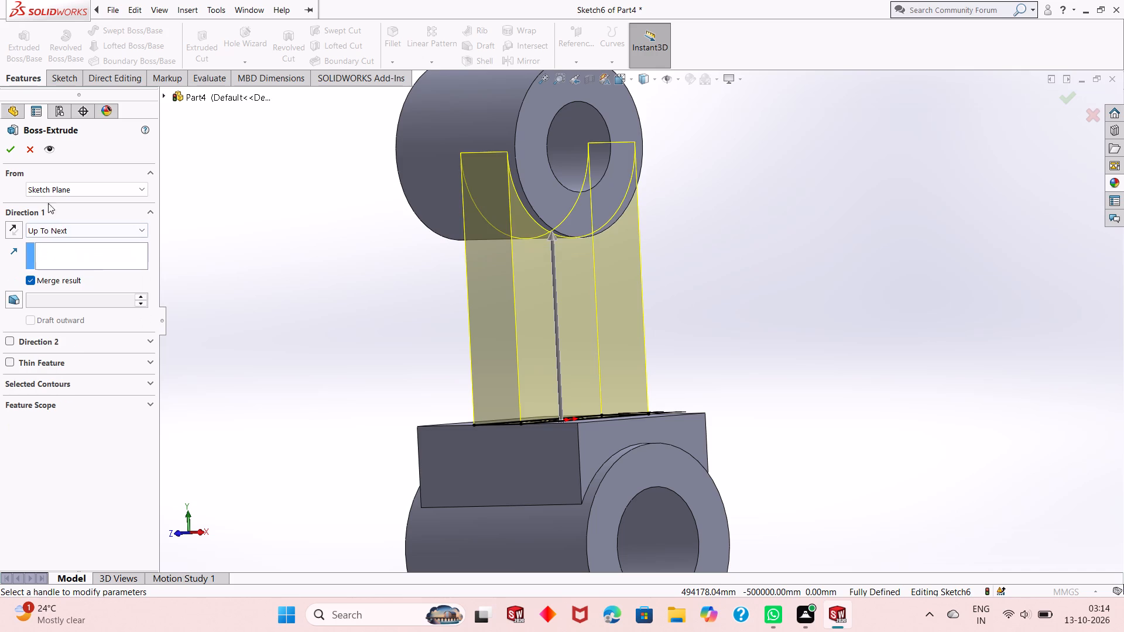
click(12, 152)
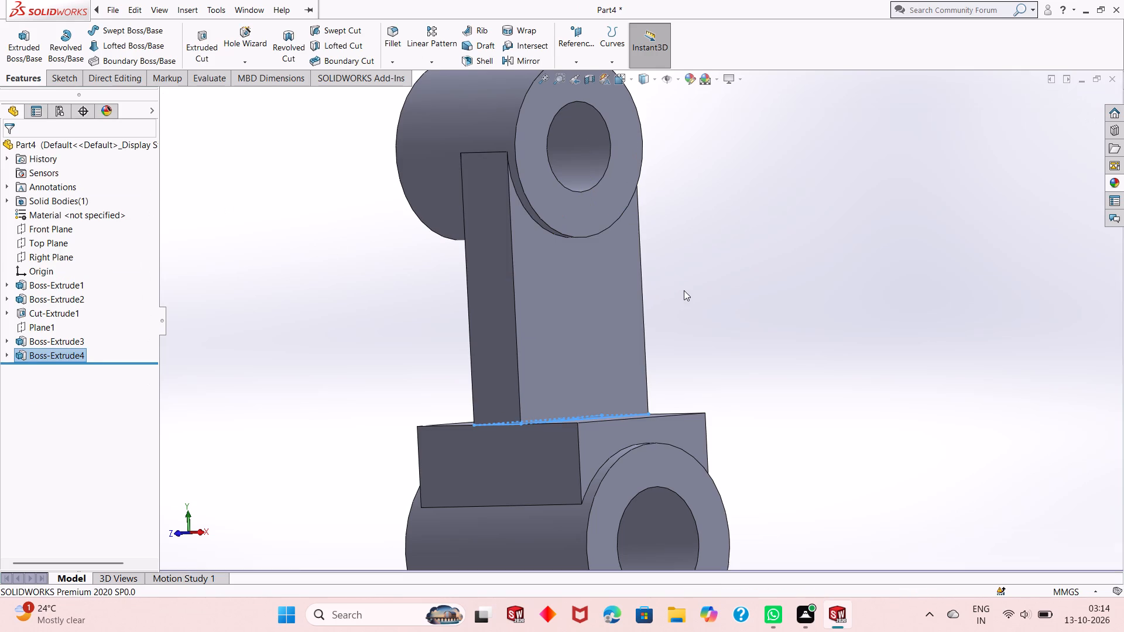
click(684, 290)
Start a new sketch on the flat side face shared by the block and the connecting web.
middle_drag(677, 300, 674, 315)
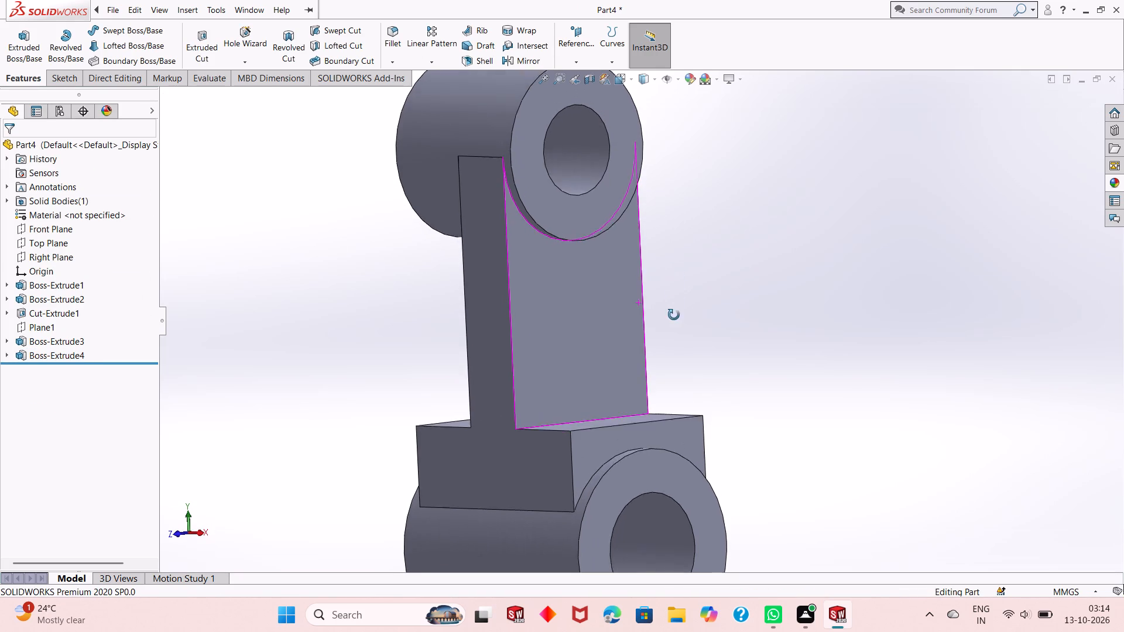
middle_drag(674, 315, 674, 315)
scroll(628, 314, up, 3)
middle_drag(604, 310, 614, 320)
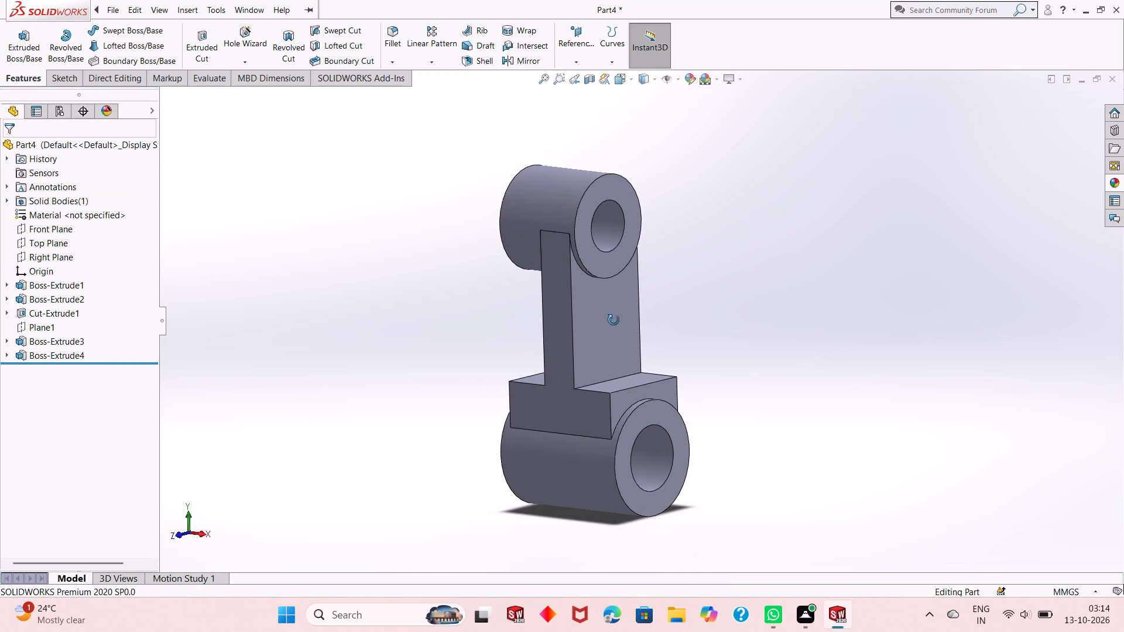
middle_drag(614, 320, 619, 311)
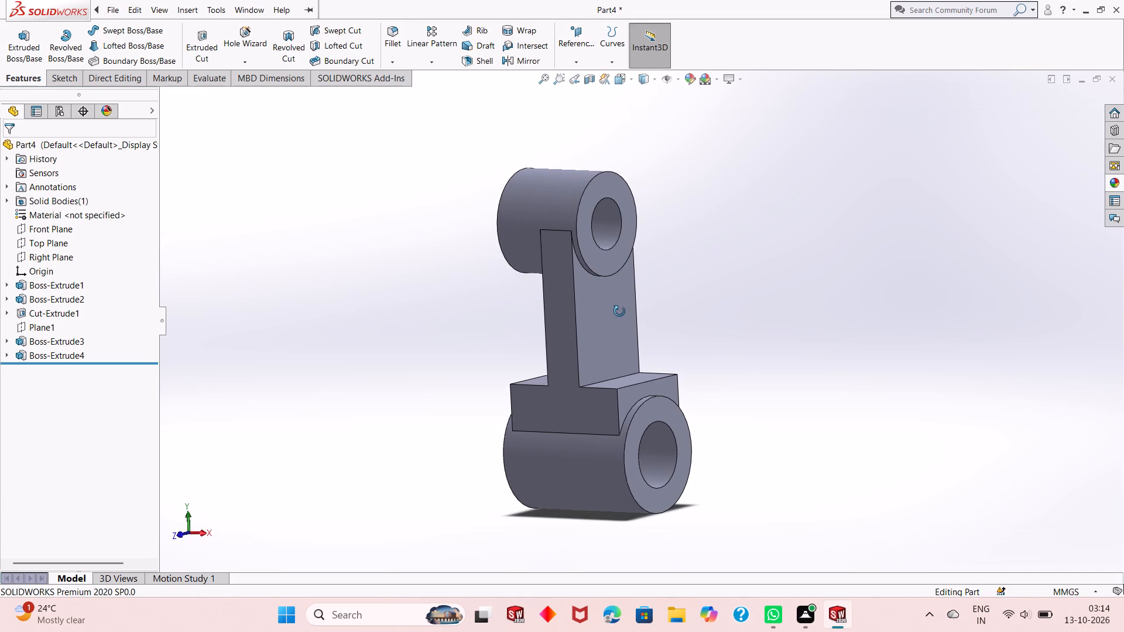
middle_drag(619, 311, 619, 324)
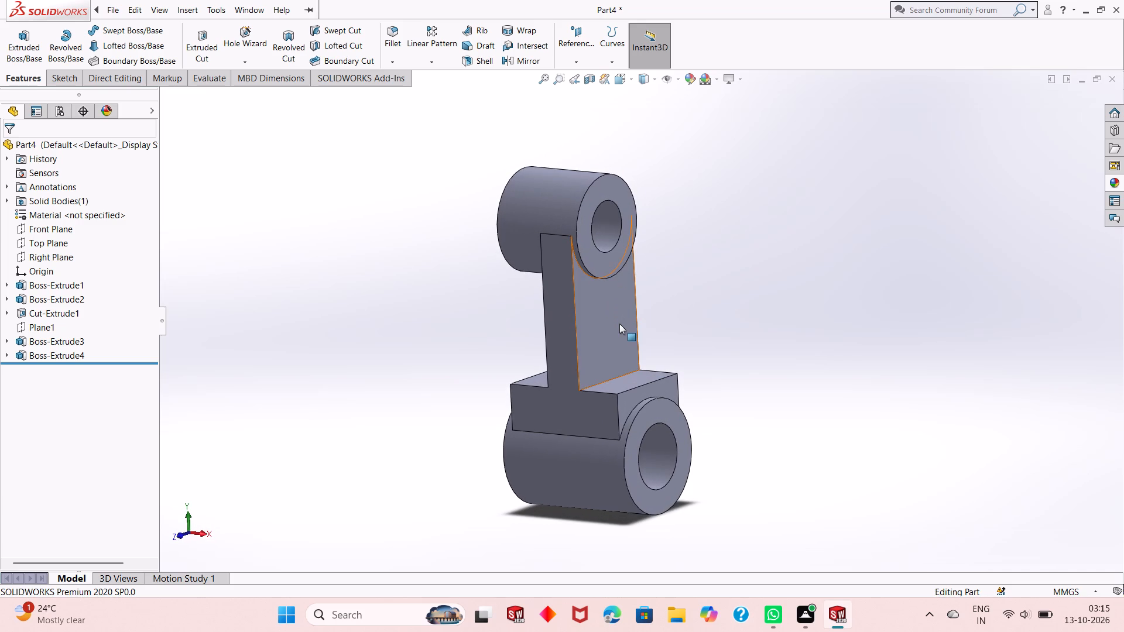
click(577, 414)
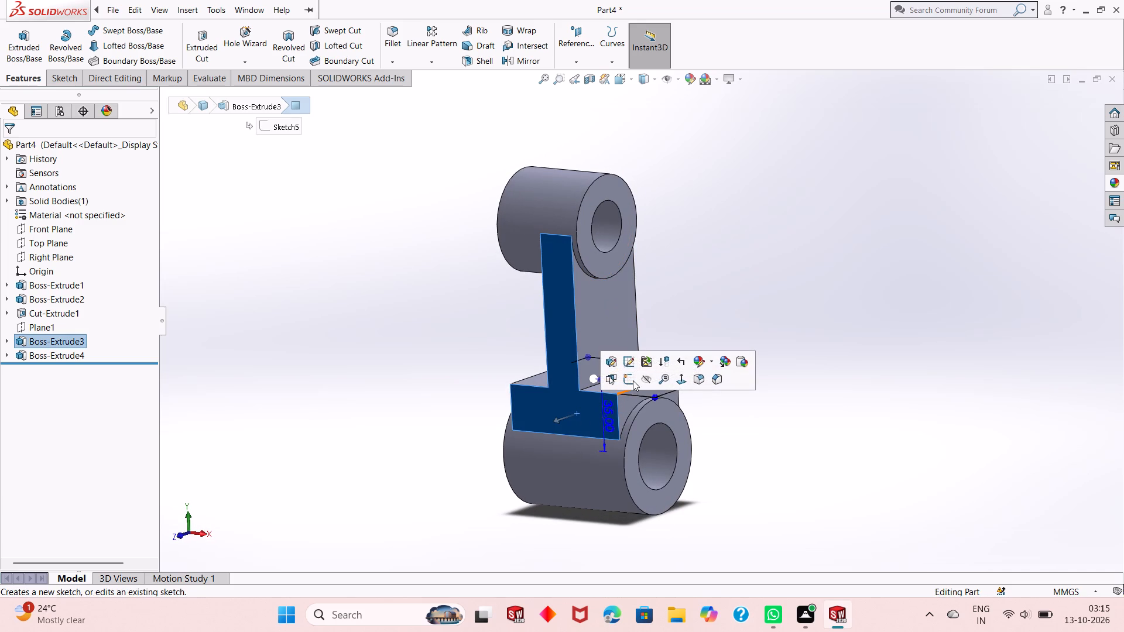
click(845, 513)
middle_drag(813, 456, 807, 458)
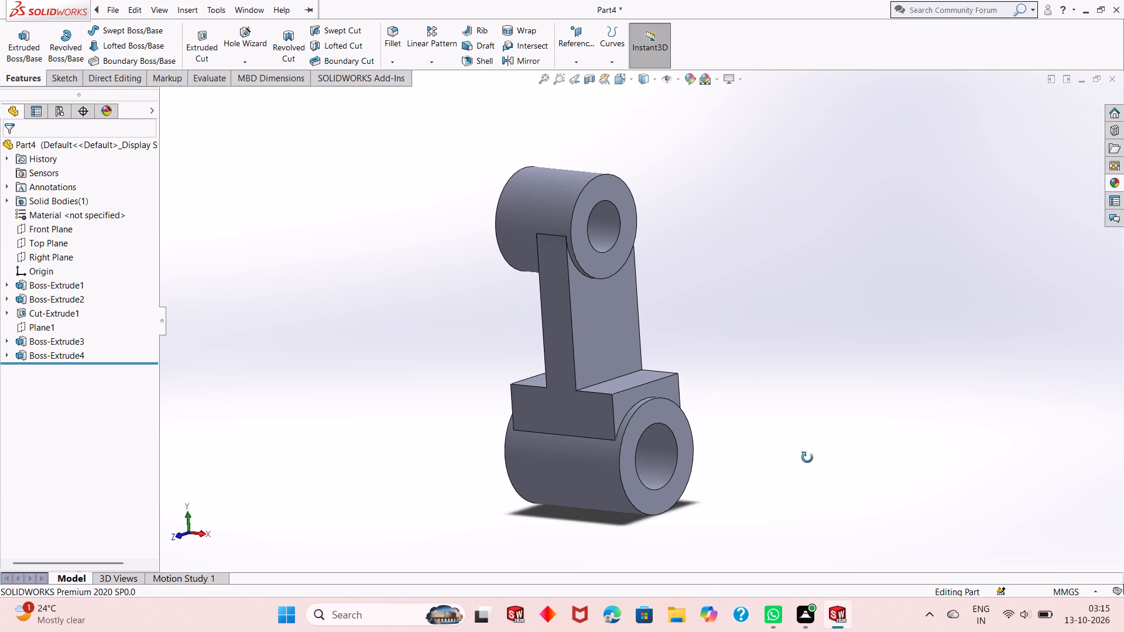
middle_drag(807, 458, 764, 460)
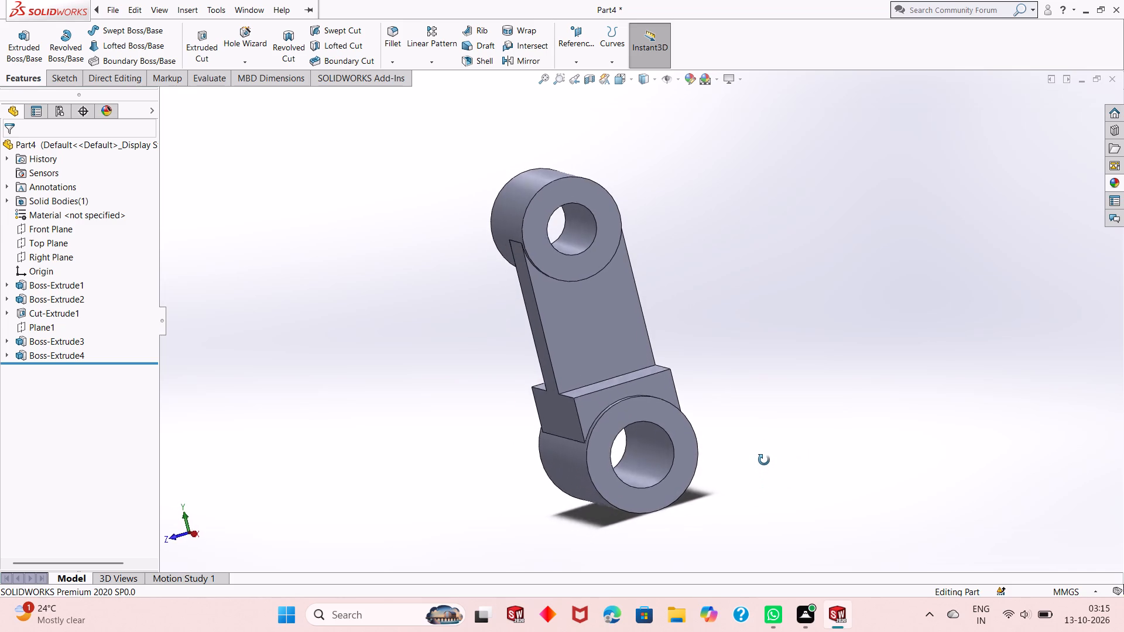
middle_drag(764, 460, 806, 434)
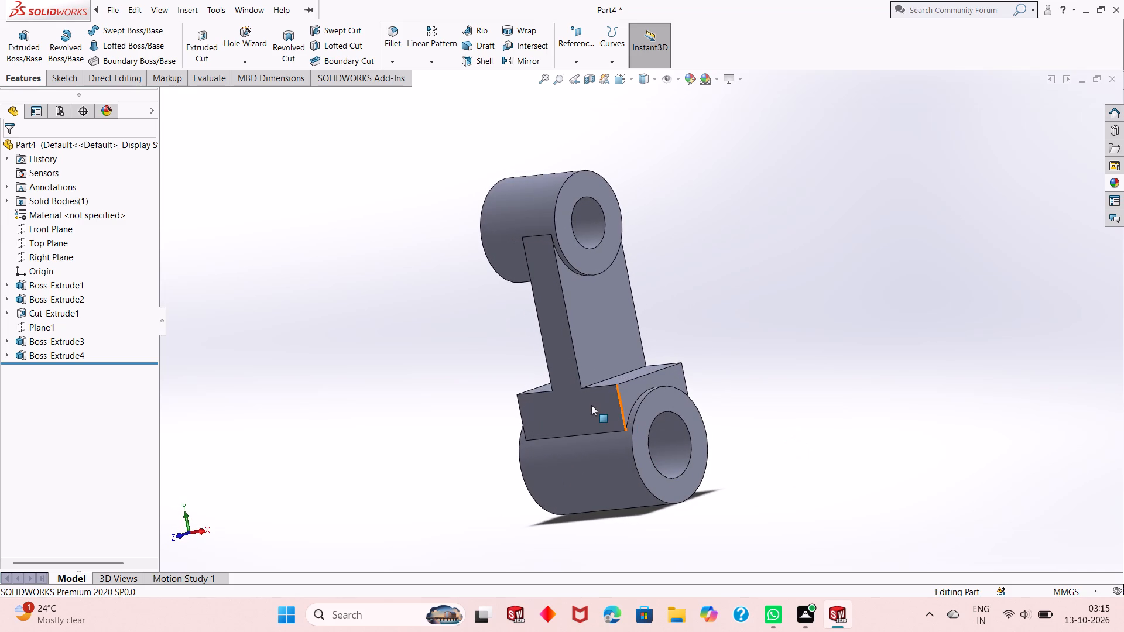
click(591, 405)
click(646, 373)
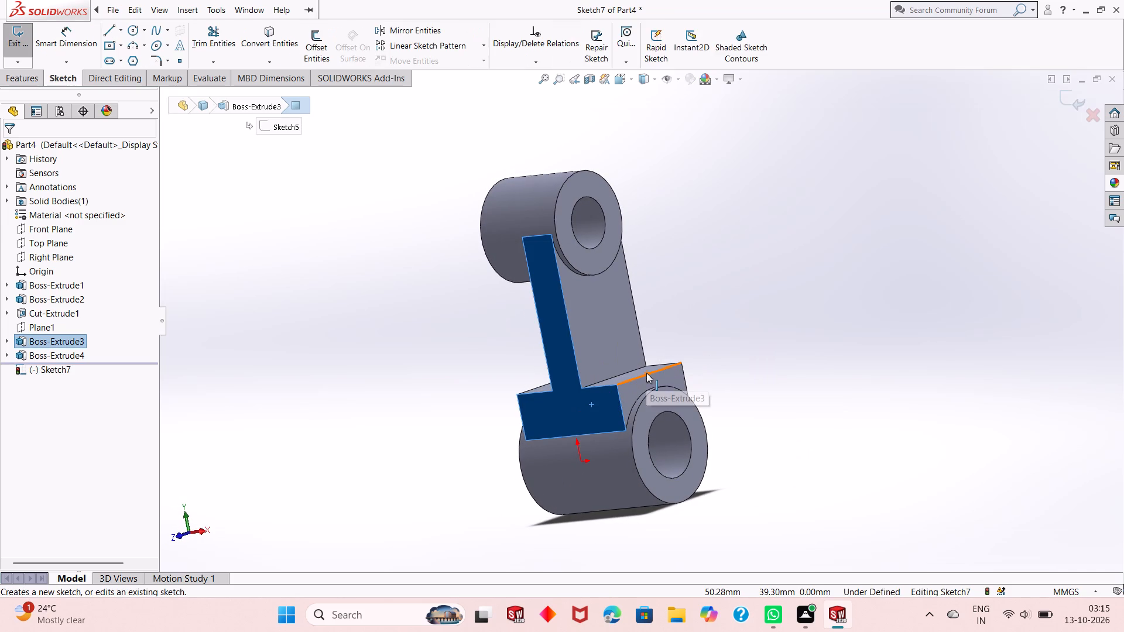
key(ctrl+8)
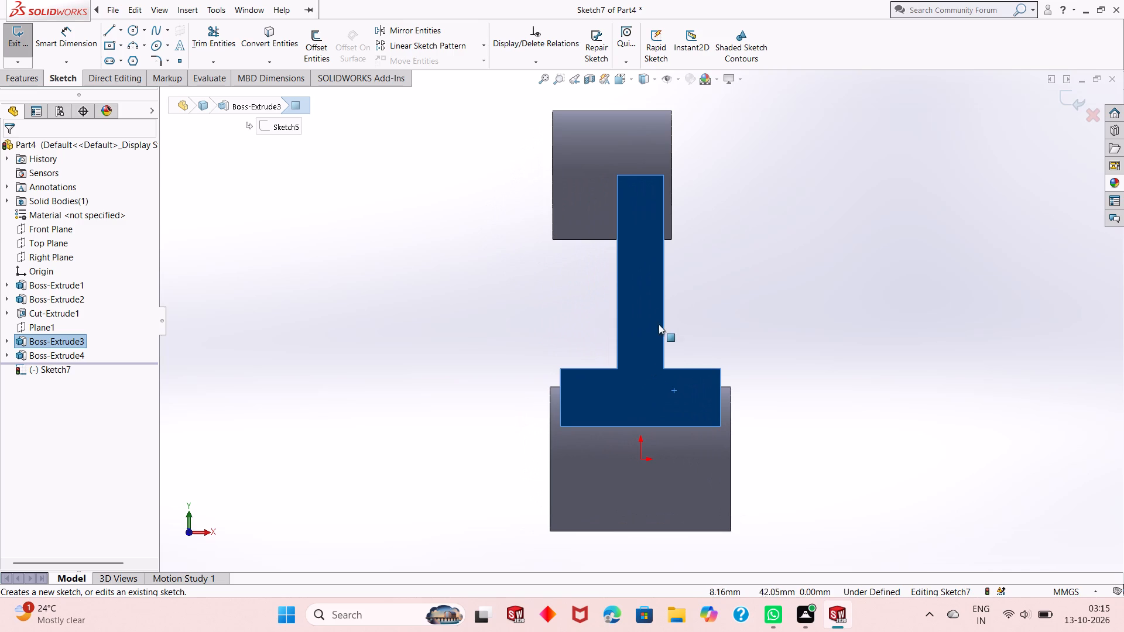
click(750, 288)
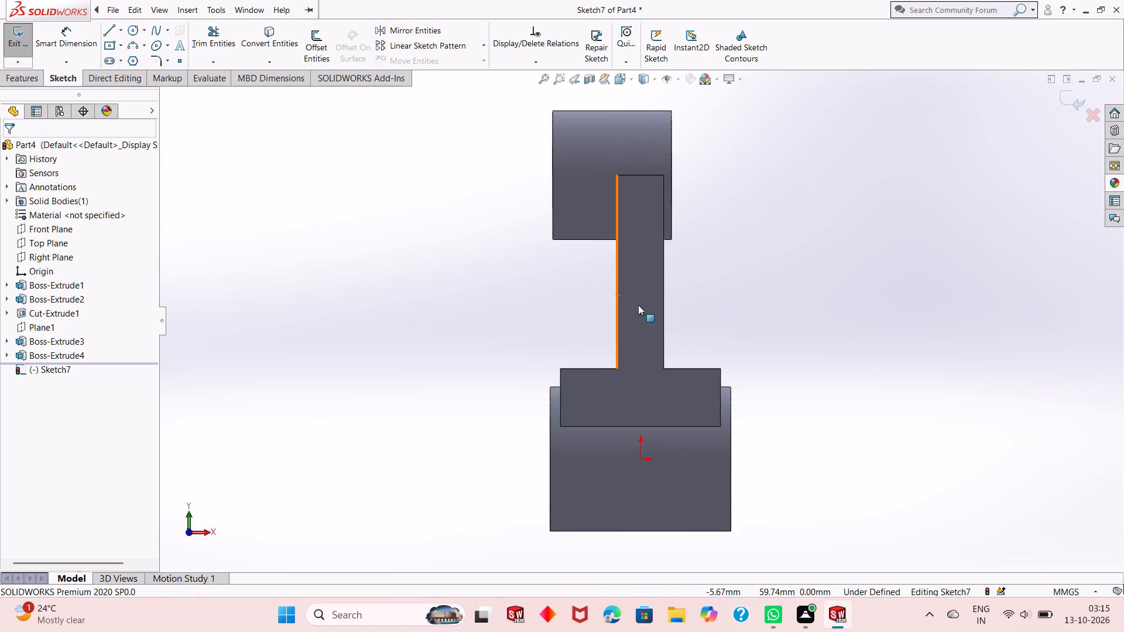
Draw a corner rectangle about 28 mm wide, from inside the block's side face down to just below the large cylinder.
scroll(688, 376, down, 2)
scroll(642, 409, up, 1)
scroll(643, 449, down, 1)
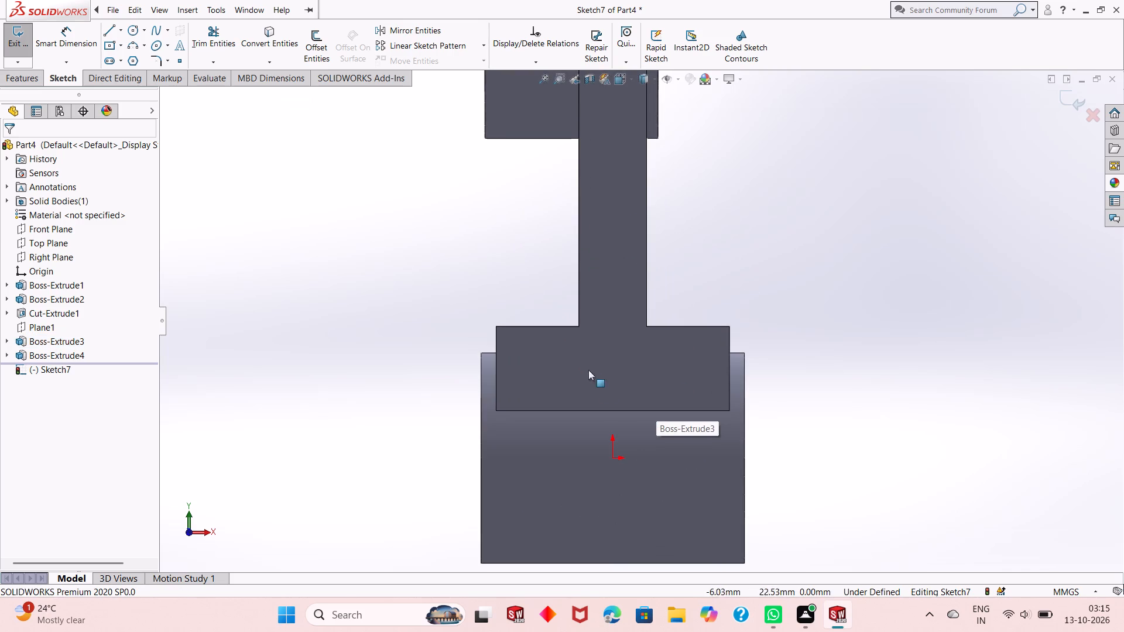
click(120, 47)
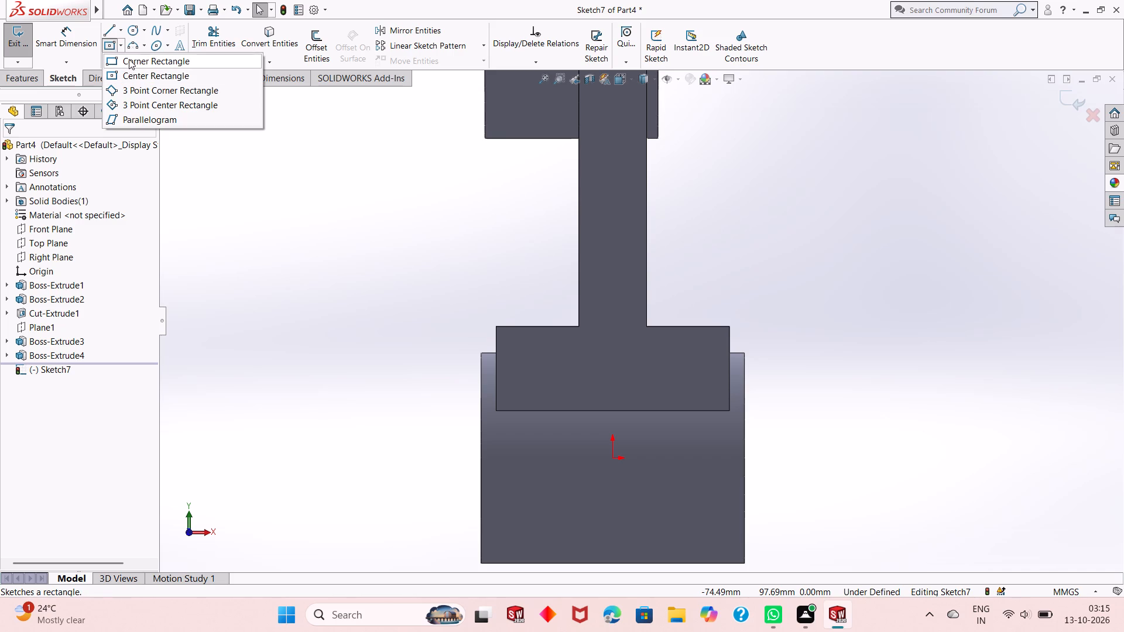
click(129, 58)
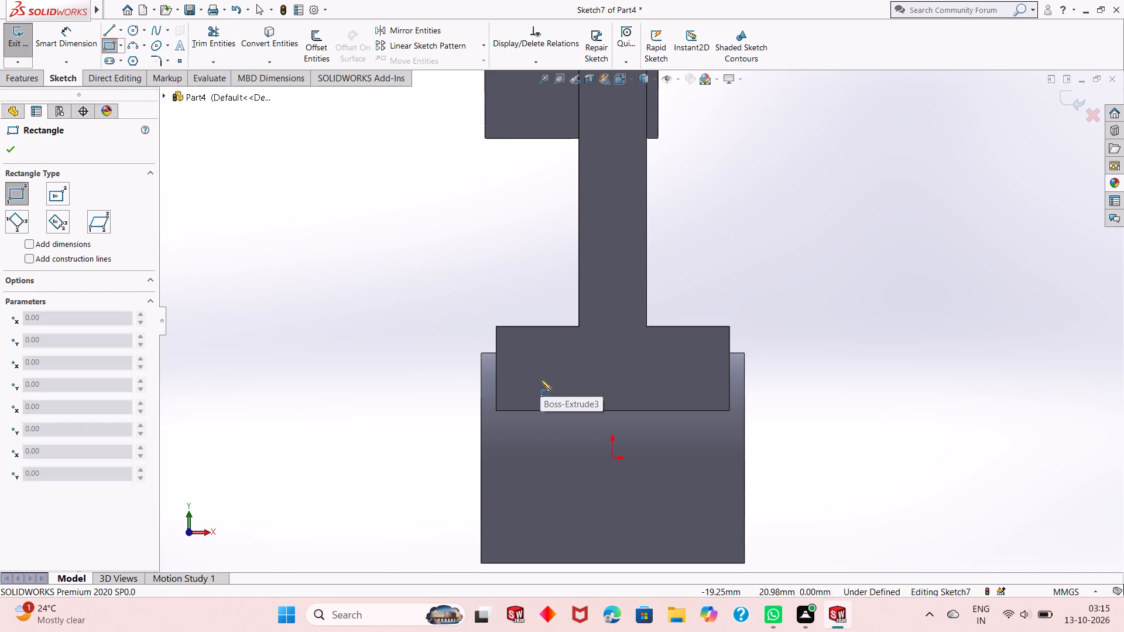
click(570, 367)
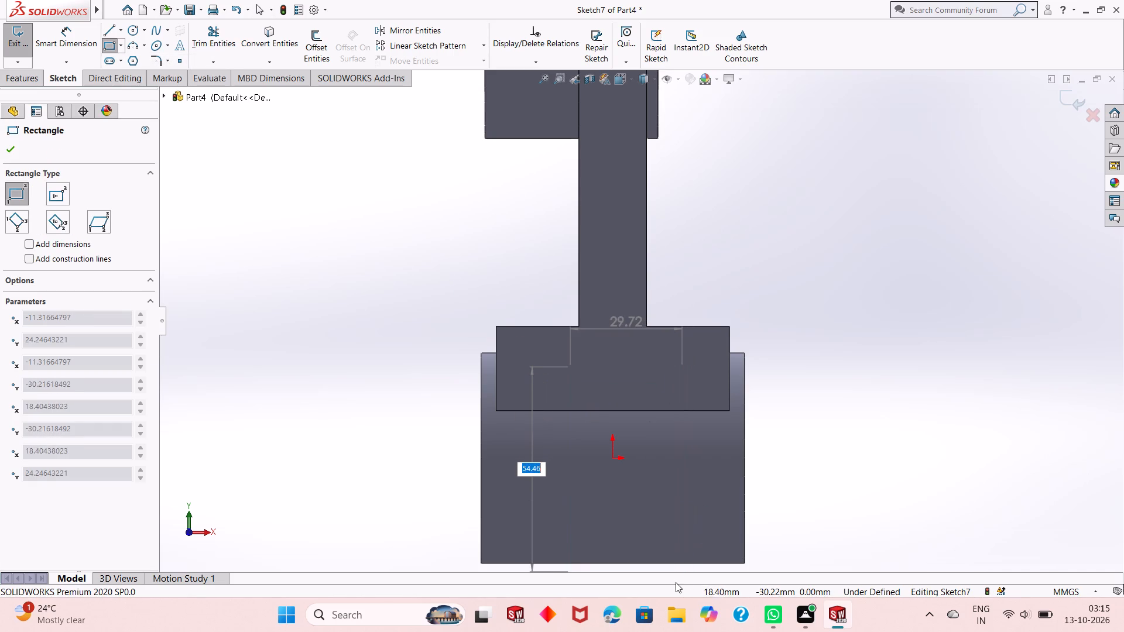
scroll(645, 346, down, 1)
scroll(639, 345, up, 2)
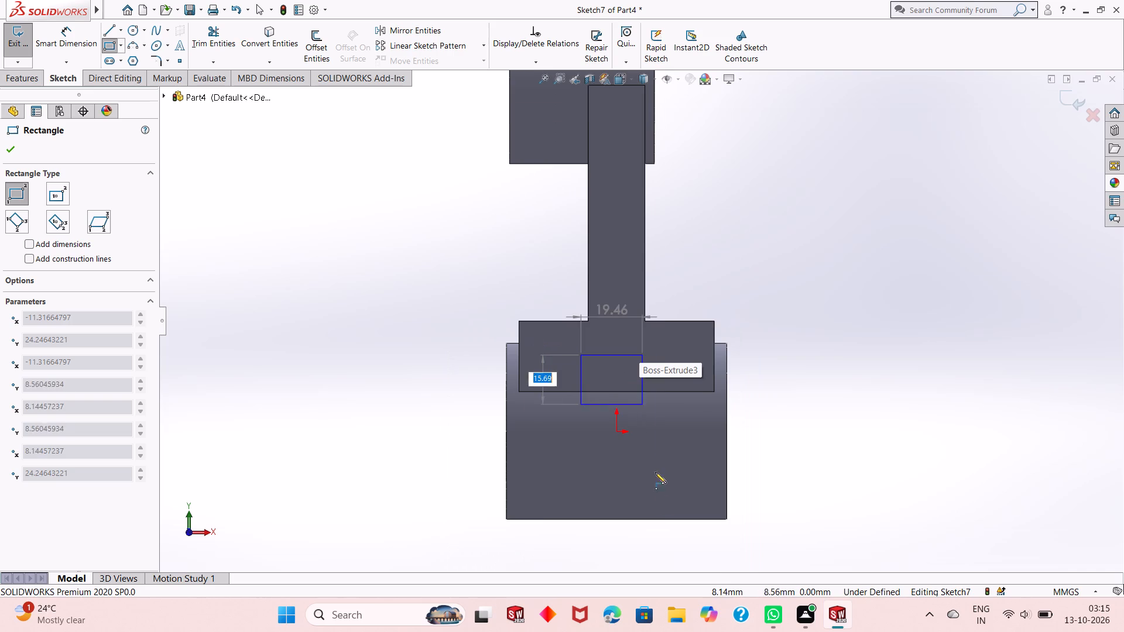
click(669, 538)
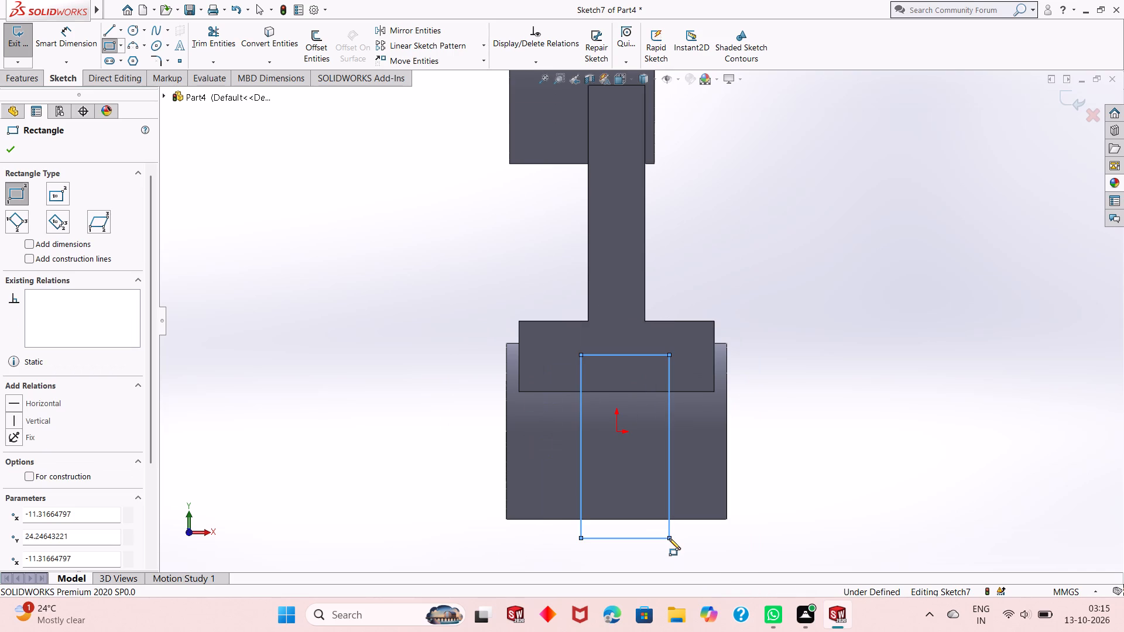
right_click(841, 270)
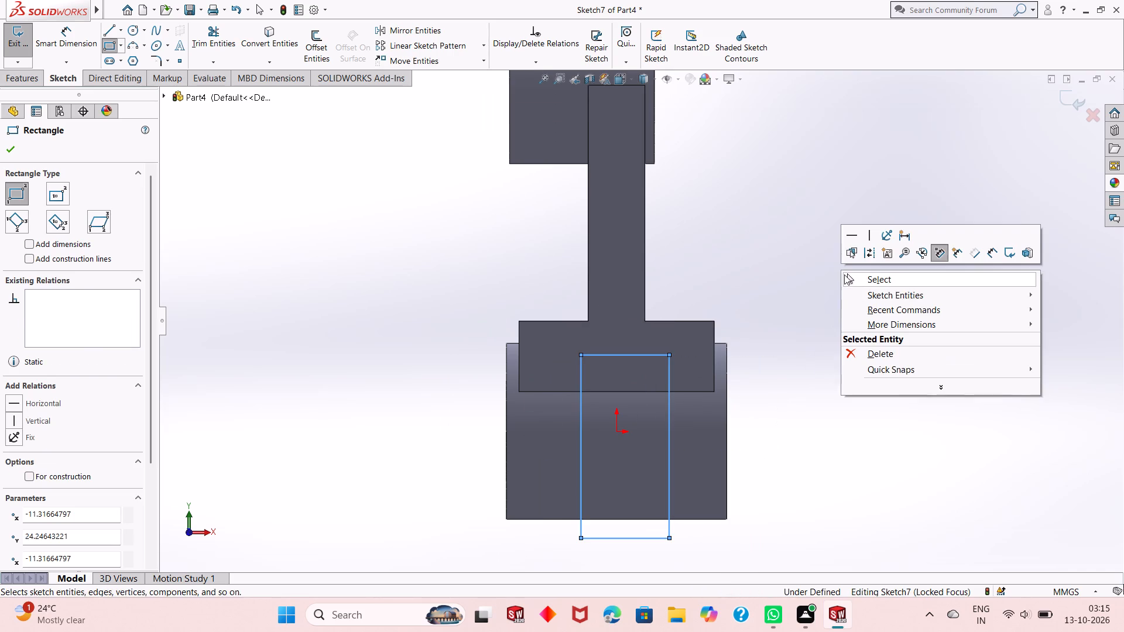
click(845, 275)
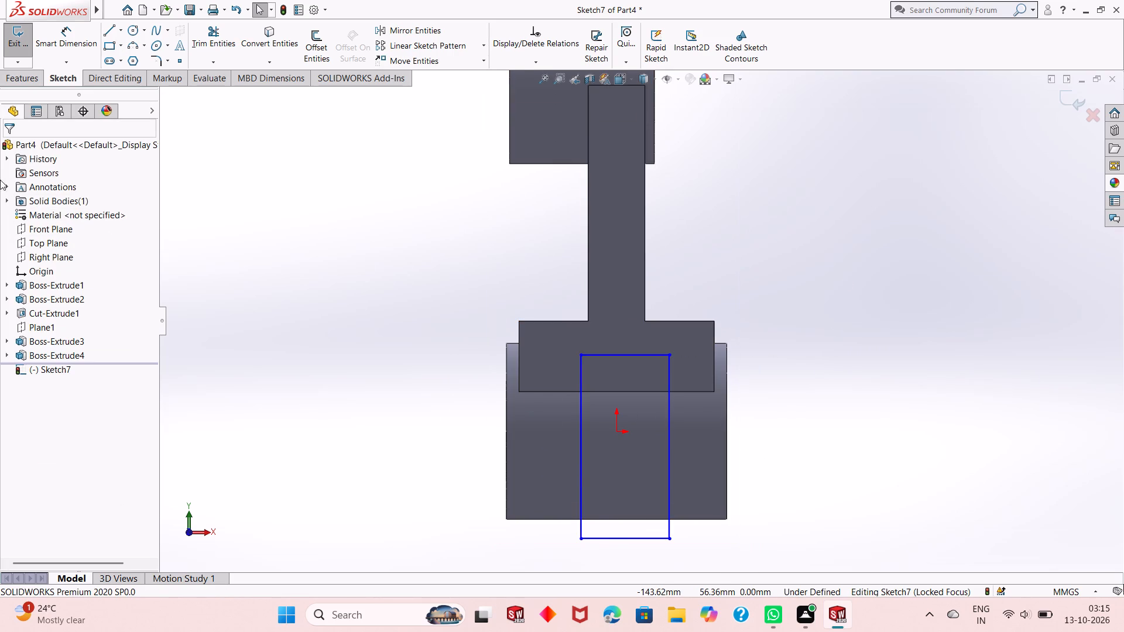
Dimension the new rectangle's width along the cylinder's axis at 34 mm.
click(68, 48)
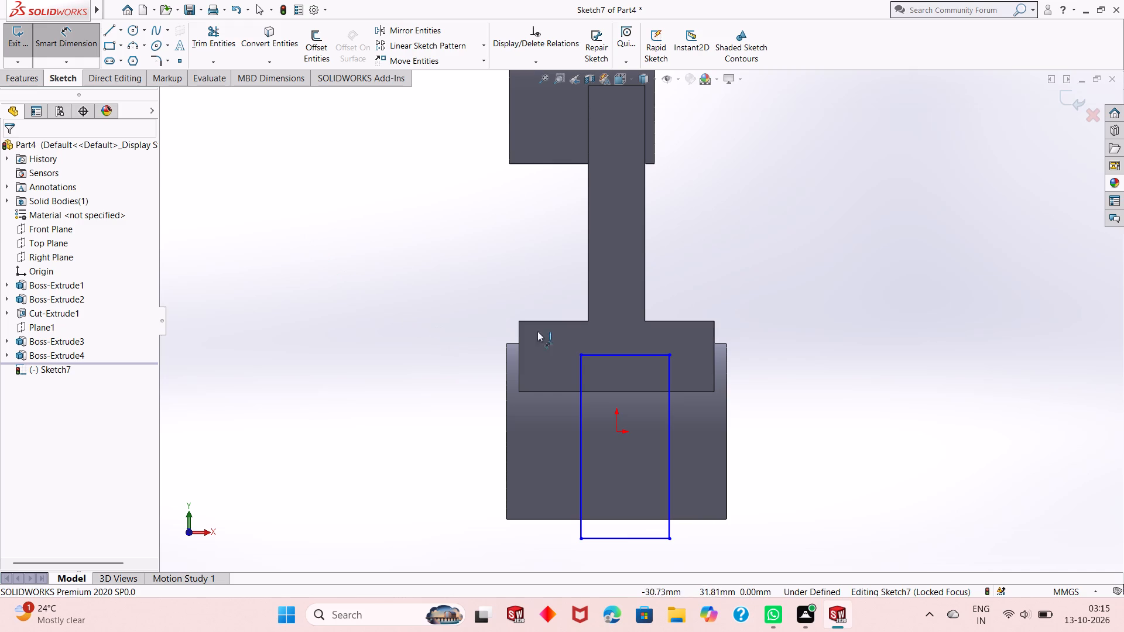
click(650, 355)
click(670, 282)
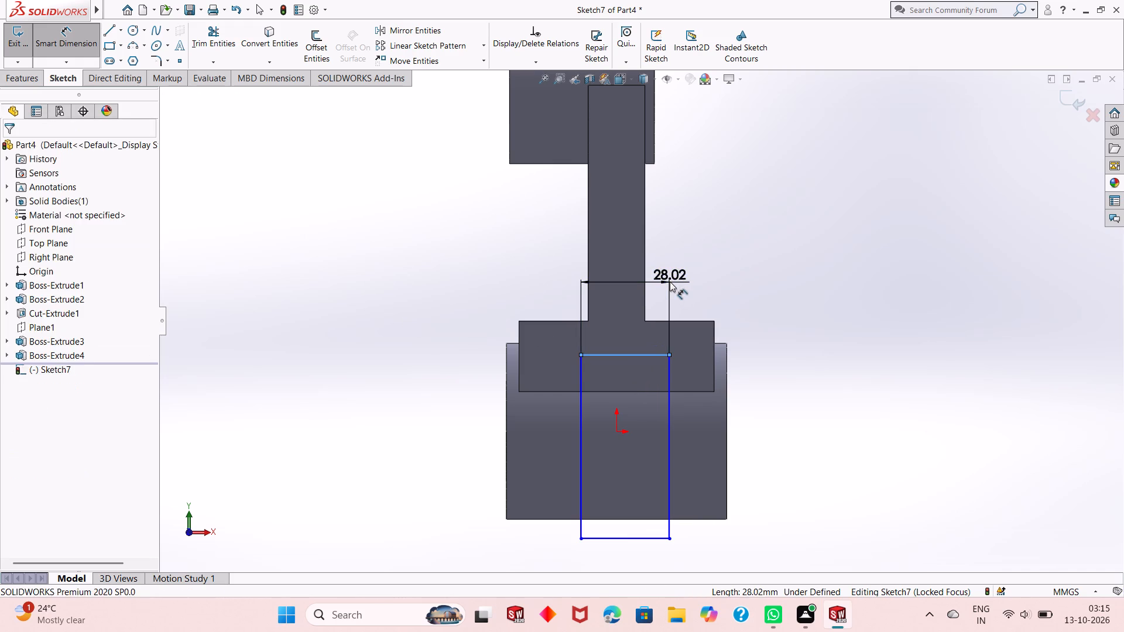
text(34)
key(Return)
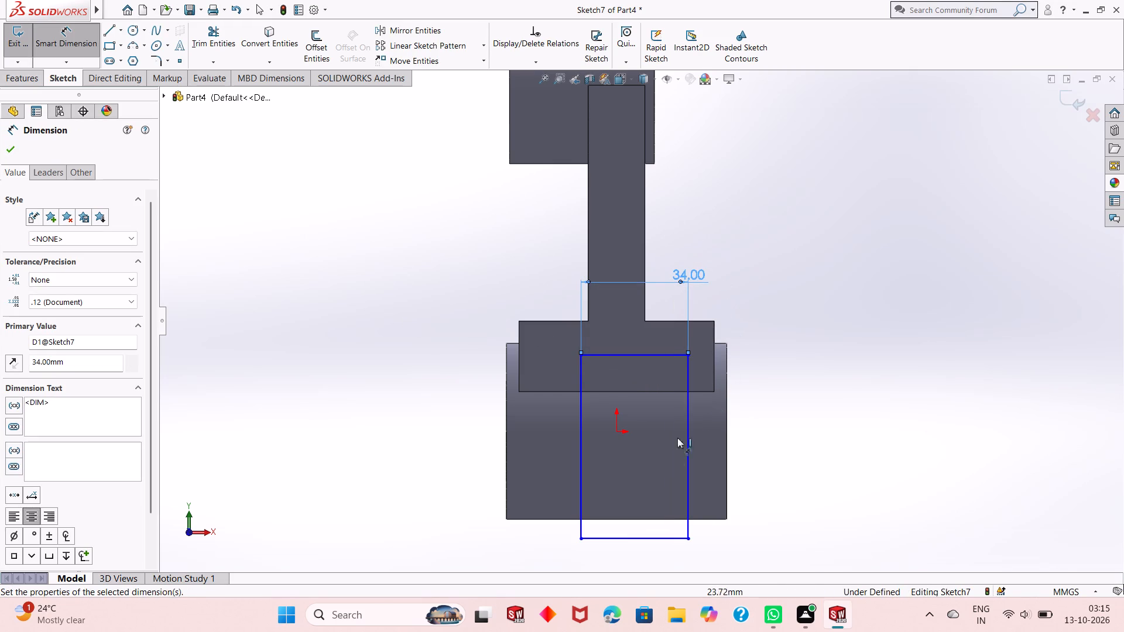
Dimension the rectangle's long side nearest the origin at 17 mm from the origin, centring the rectangle.
click(618, 434)
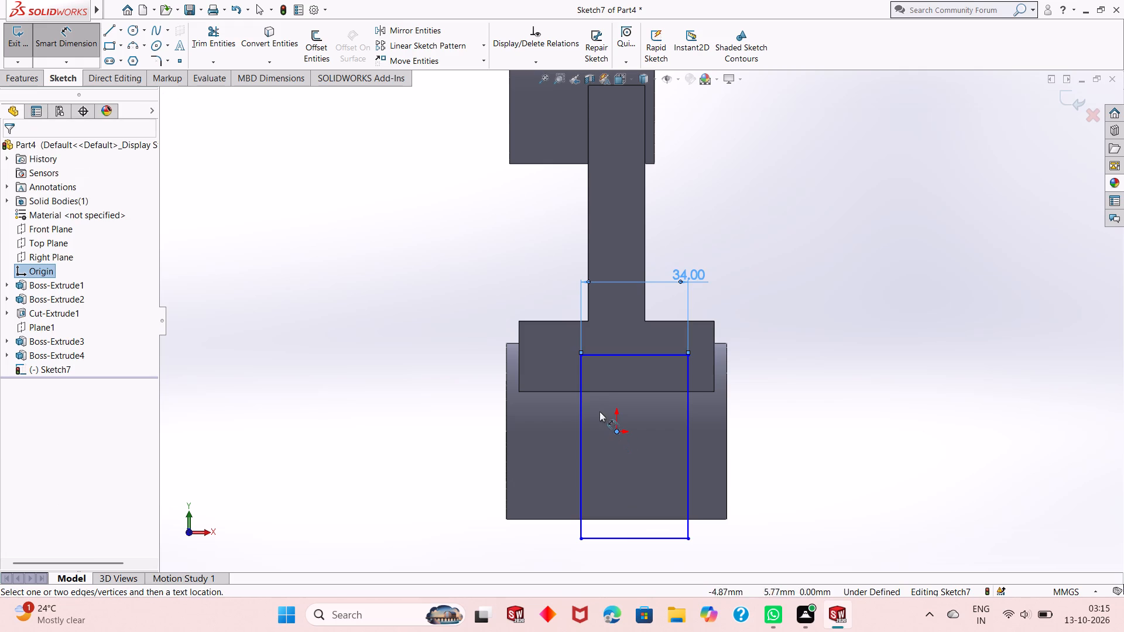
click(582, 394)
click(601, 458)
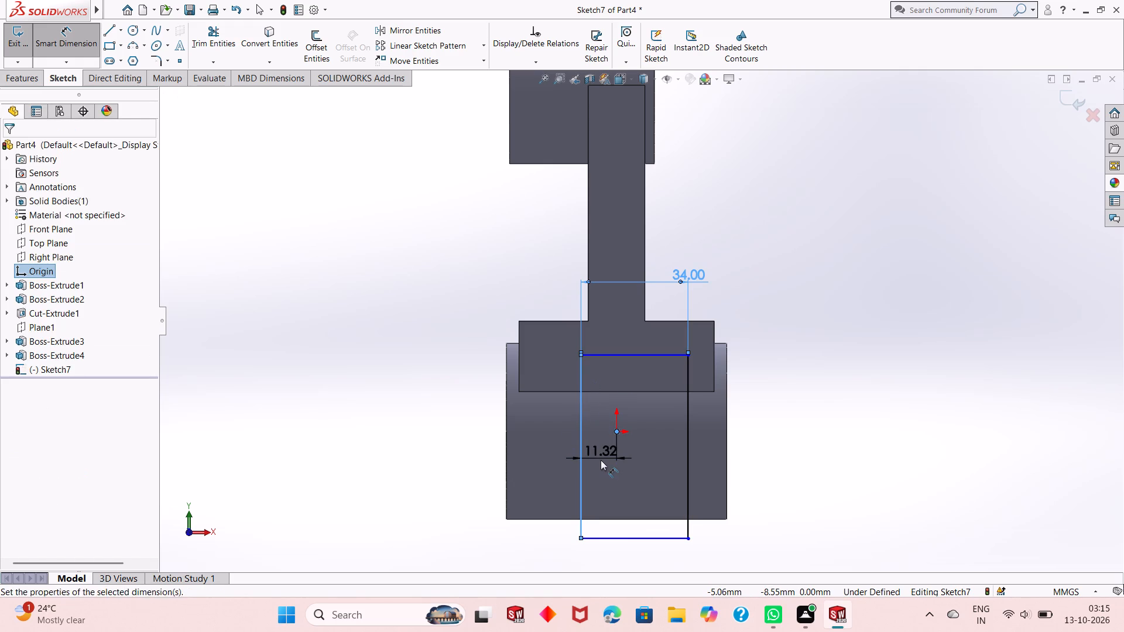
text(34/2)
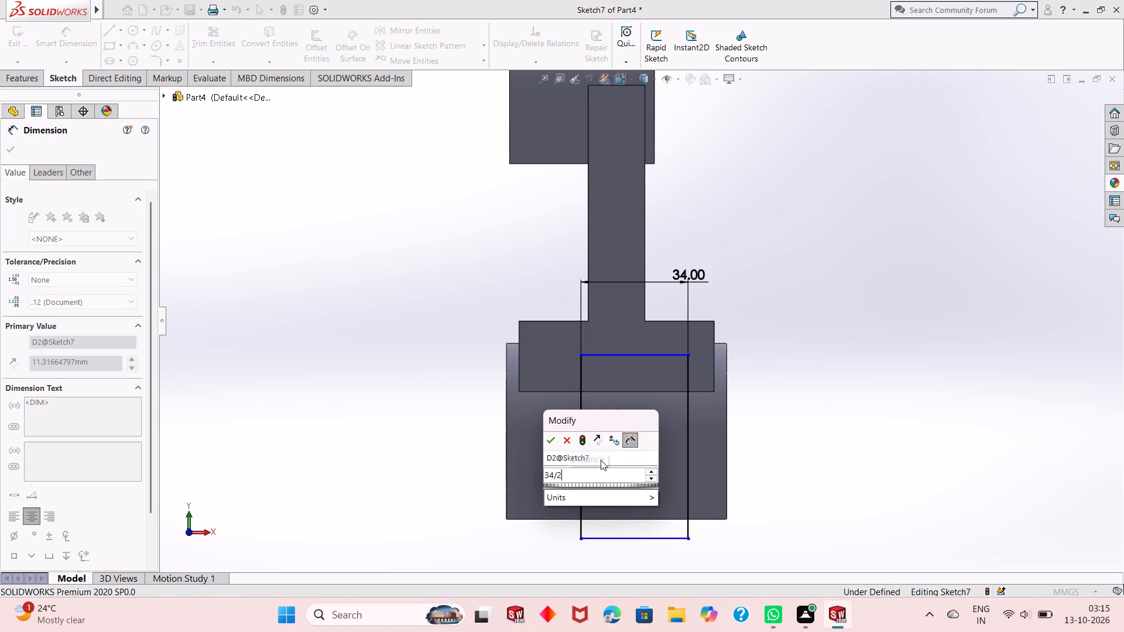
key(Return)
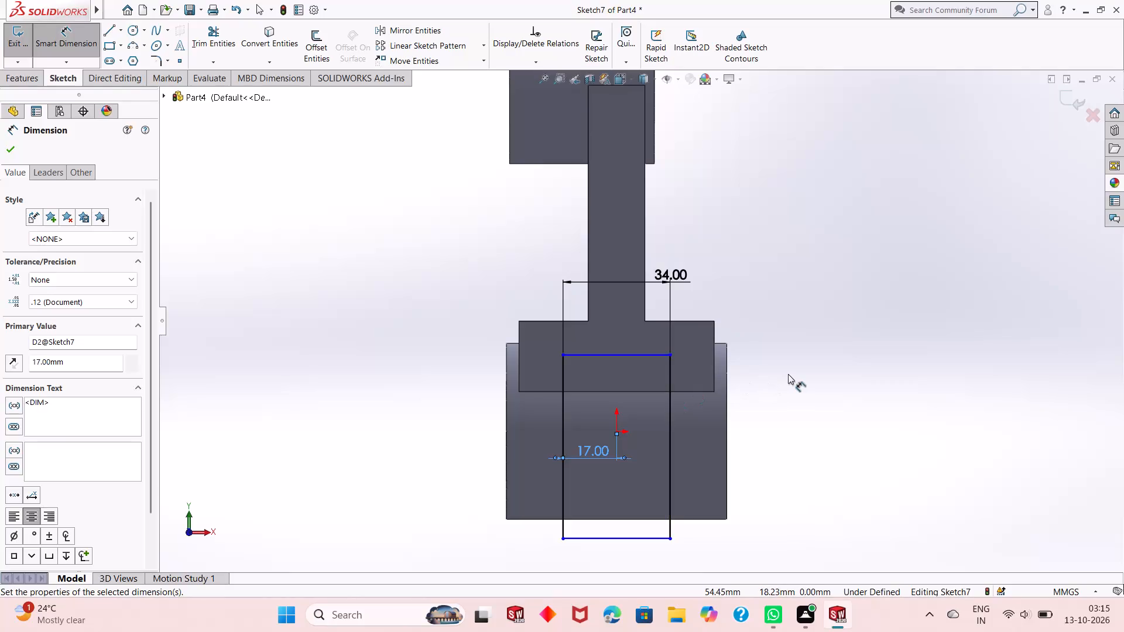
Dimension the rectangle's upper edge at 12 mm below the block's top edge.
click(630, 354)
click(654, 321)
click(749, 311)
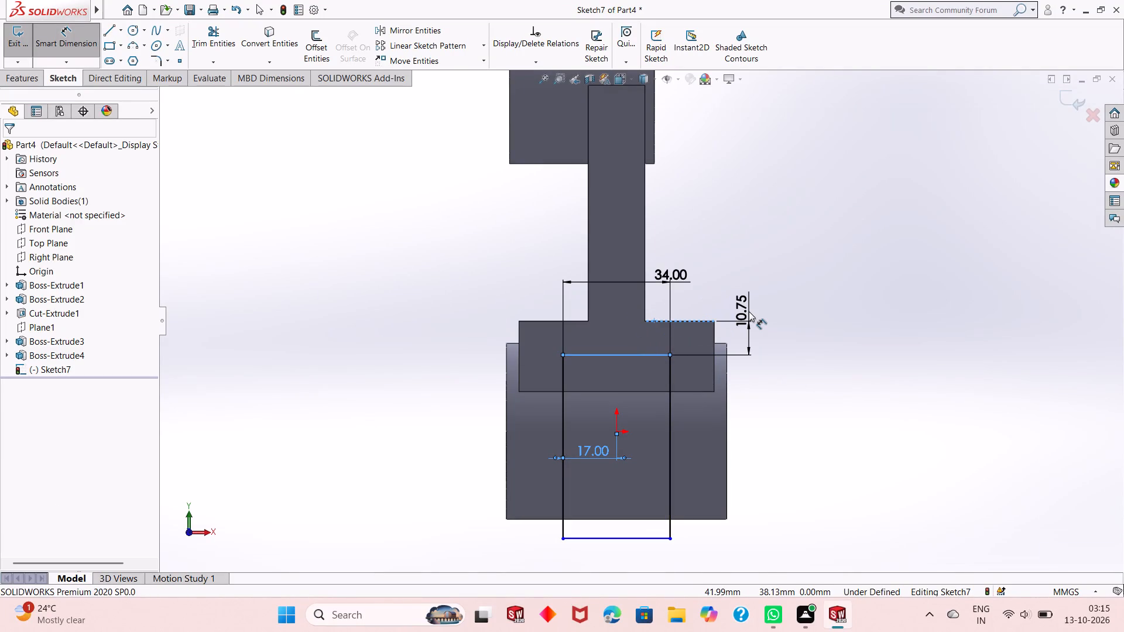
text(12)
key(Return)
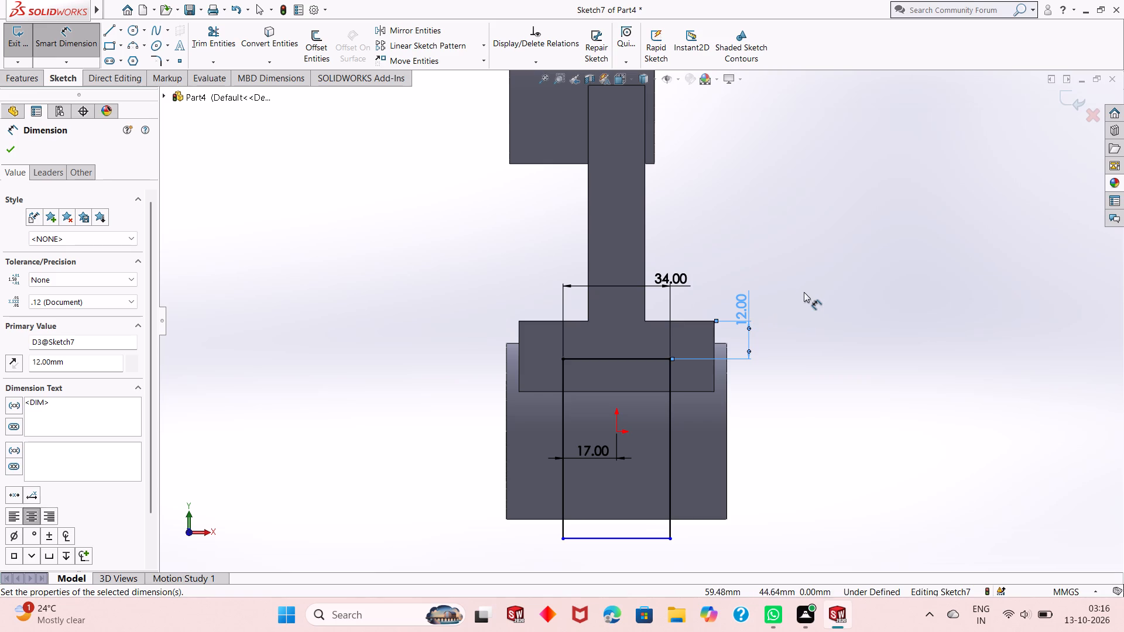
Dimension the rectangle's height along its long side, keeping the drawn size.
click(668, 476)
click(761, 477)
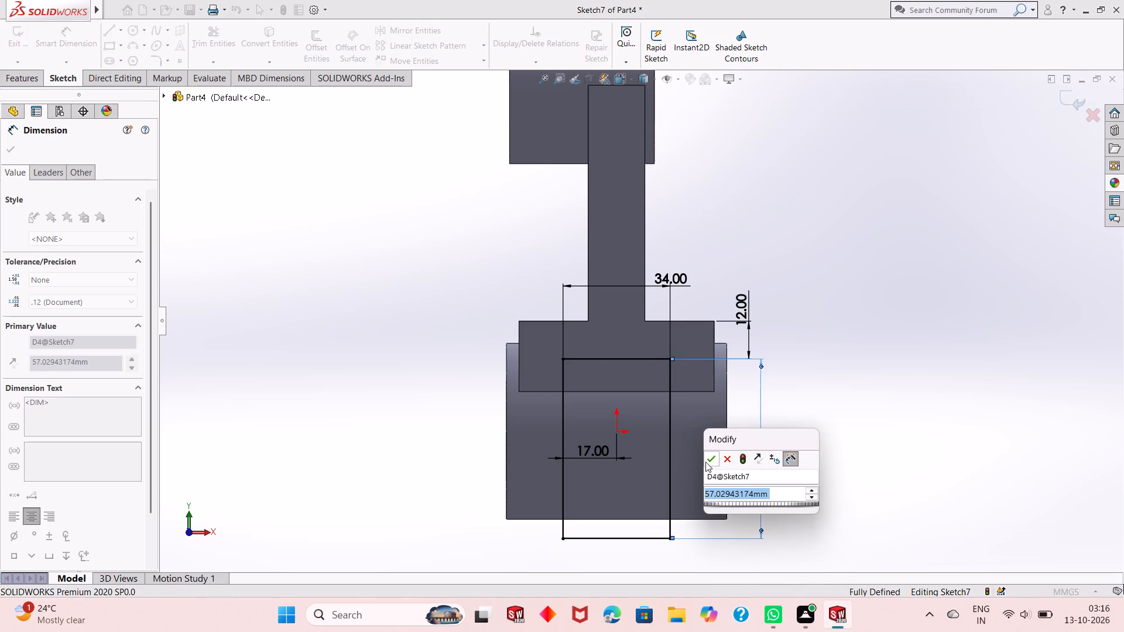
click(705, 462)
right_click(825, 376)
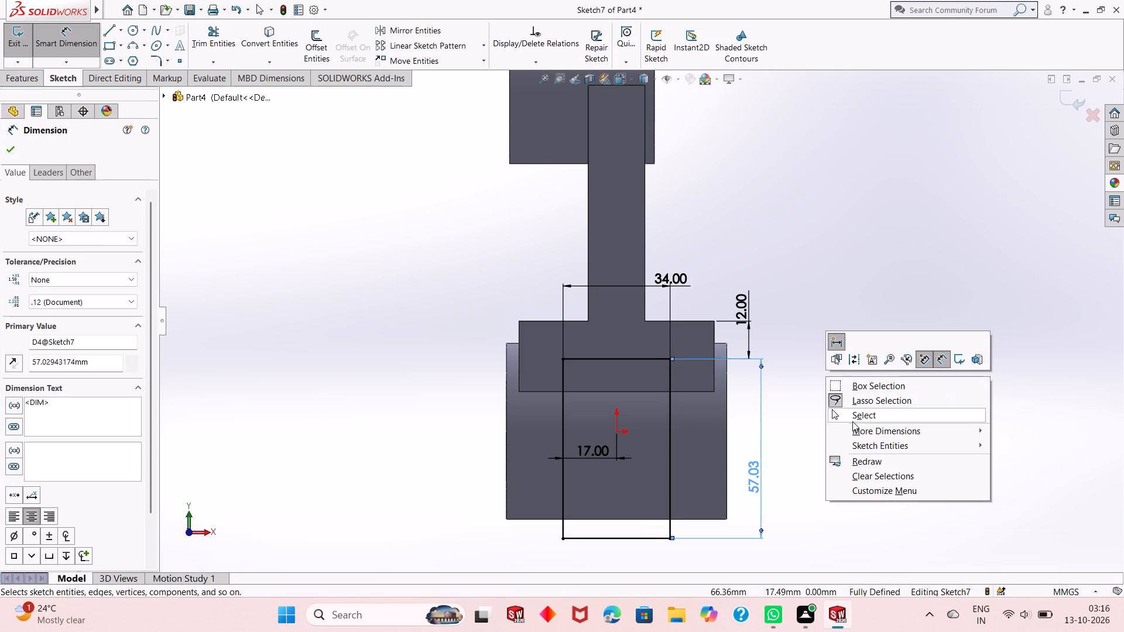
click(856, 417)
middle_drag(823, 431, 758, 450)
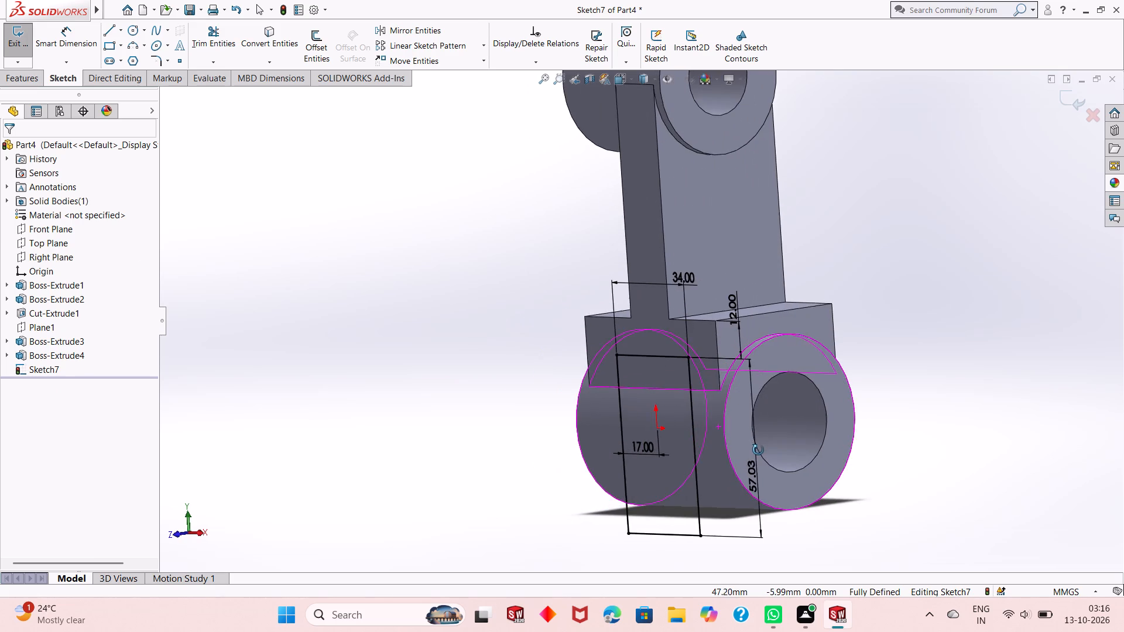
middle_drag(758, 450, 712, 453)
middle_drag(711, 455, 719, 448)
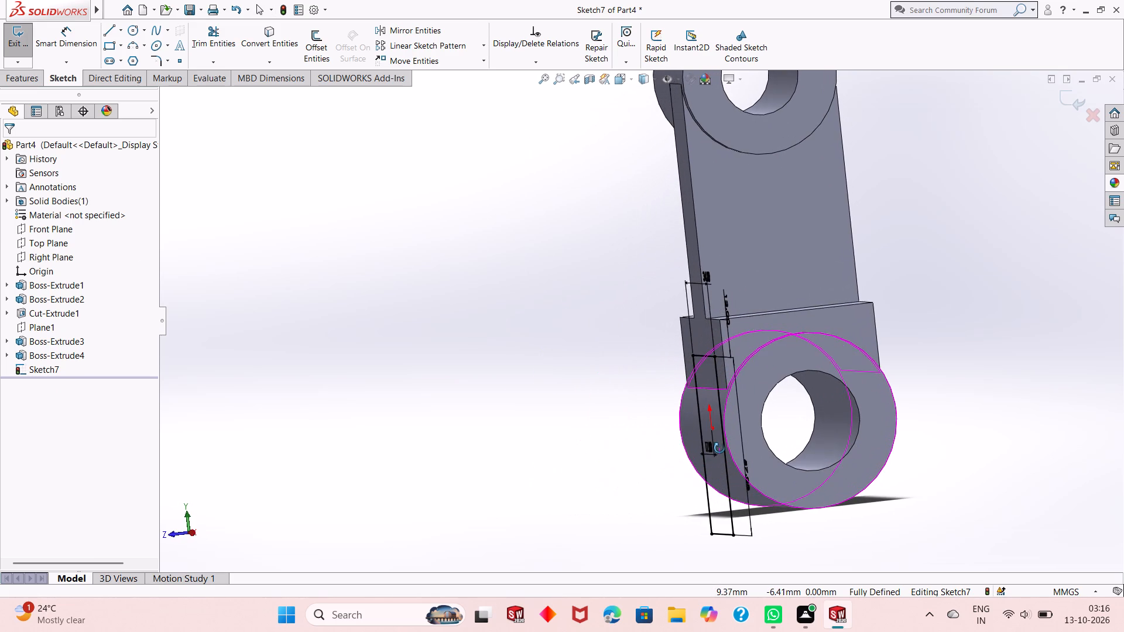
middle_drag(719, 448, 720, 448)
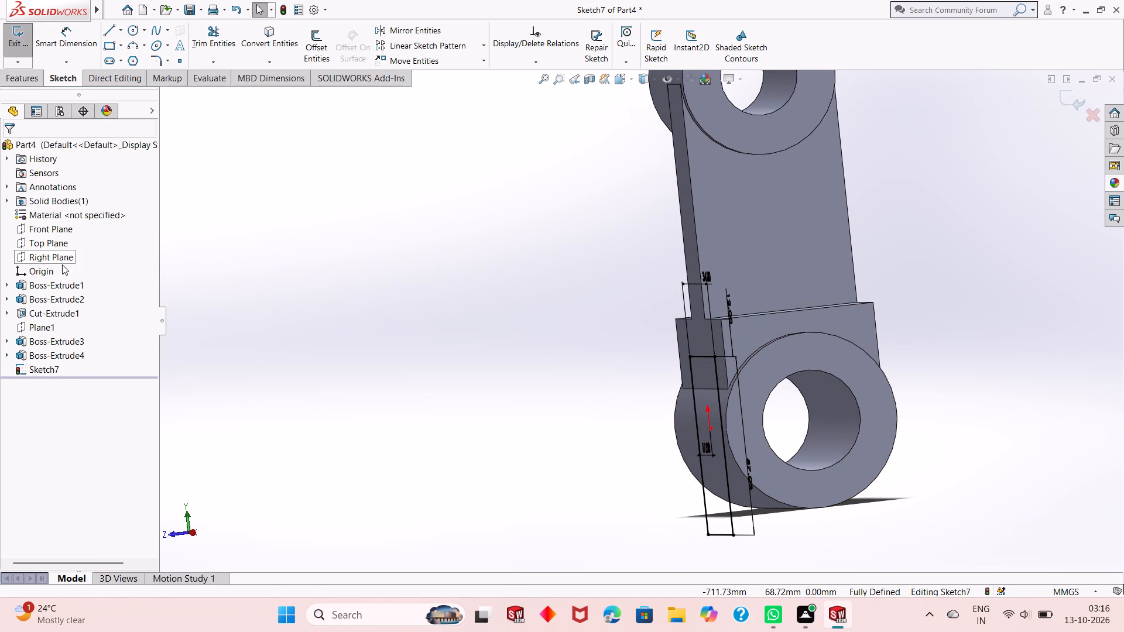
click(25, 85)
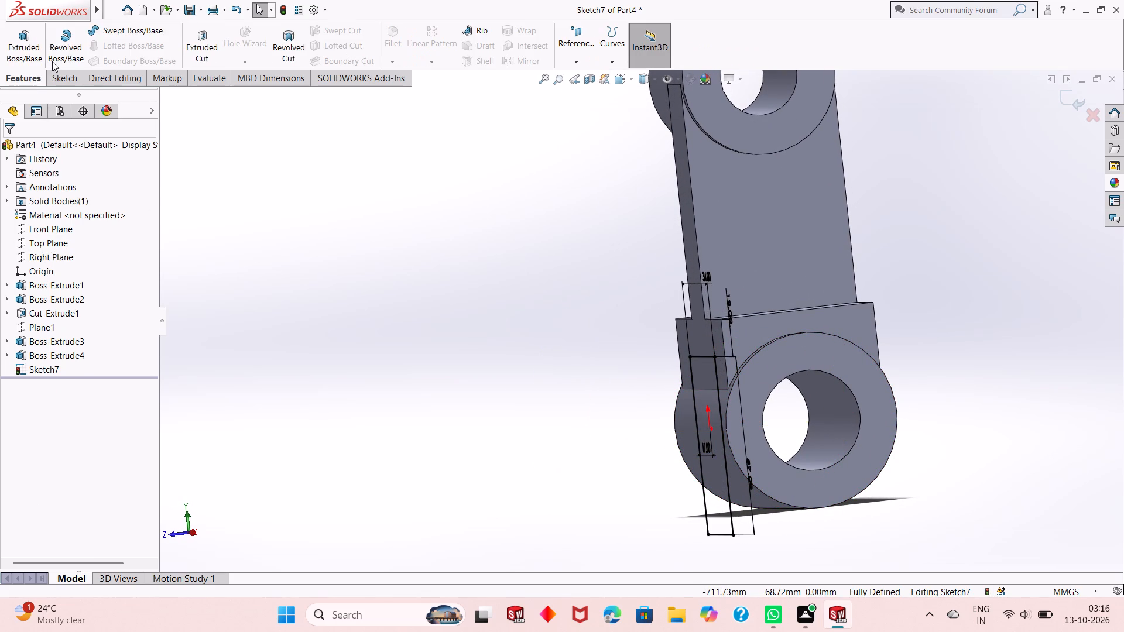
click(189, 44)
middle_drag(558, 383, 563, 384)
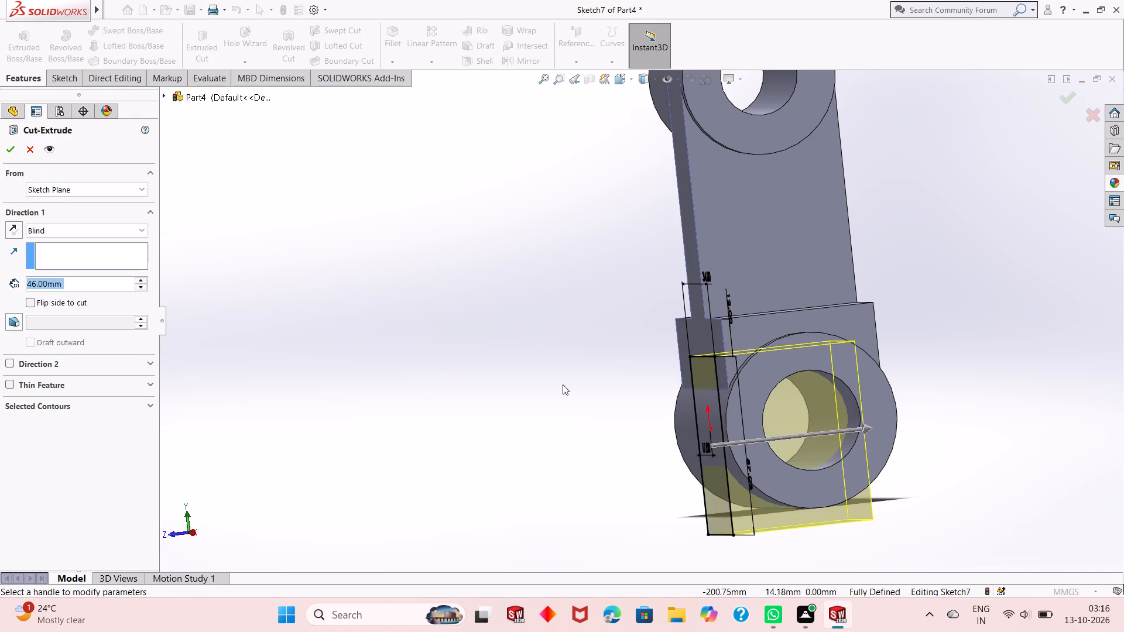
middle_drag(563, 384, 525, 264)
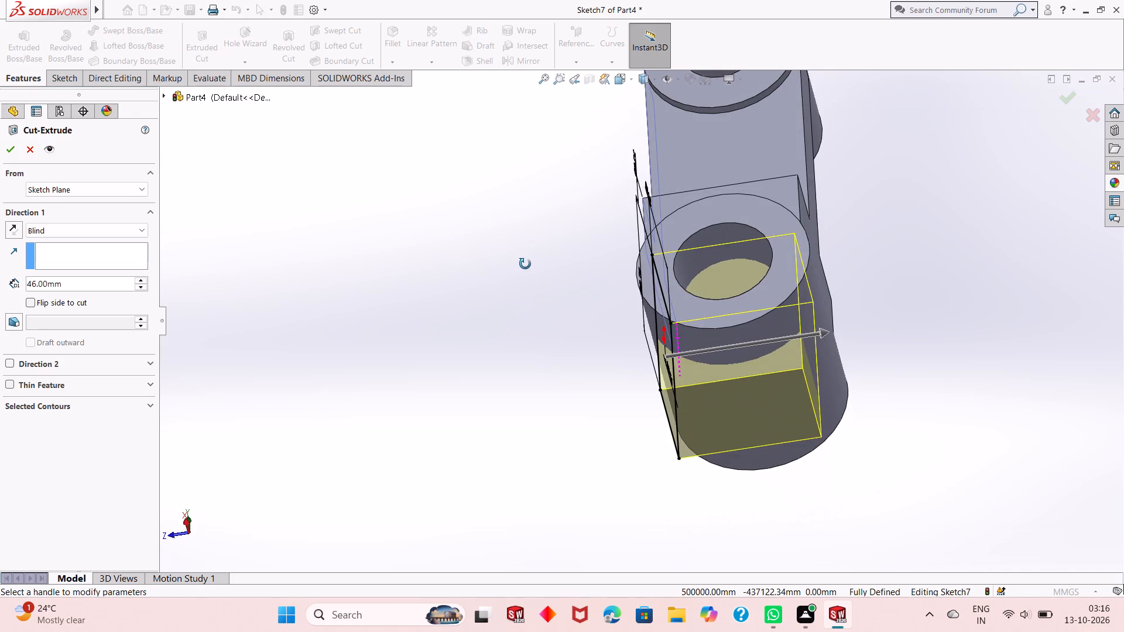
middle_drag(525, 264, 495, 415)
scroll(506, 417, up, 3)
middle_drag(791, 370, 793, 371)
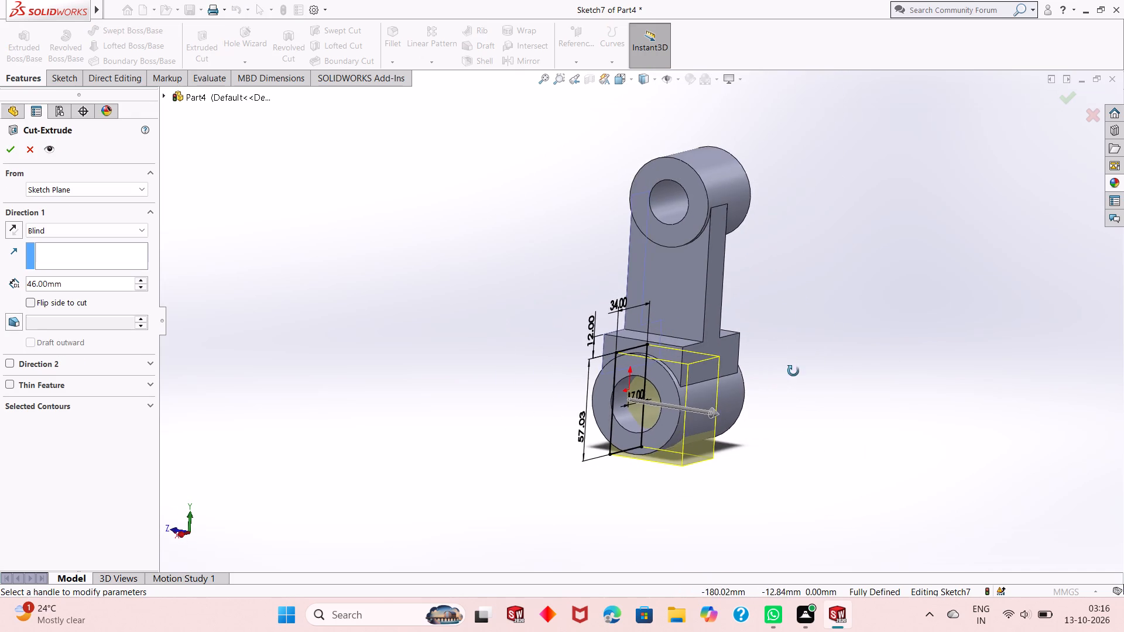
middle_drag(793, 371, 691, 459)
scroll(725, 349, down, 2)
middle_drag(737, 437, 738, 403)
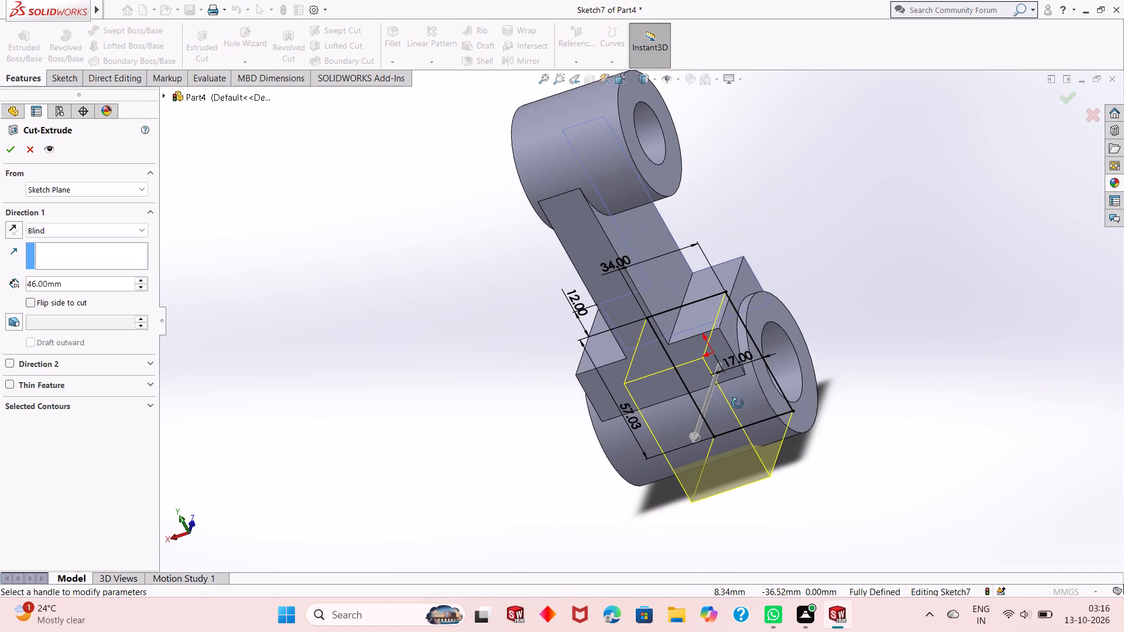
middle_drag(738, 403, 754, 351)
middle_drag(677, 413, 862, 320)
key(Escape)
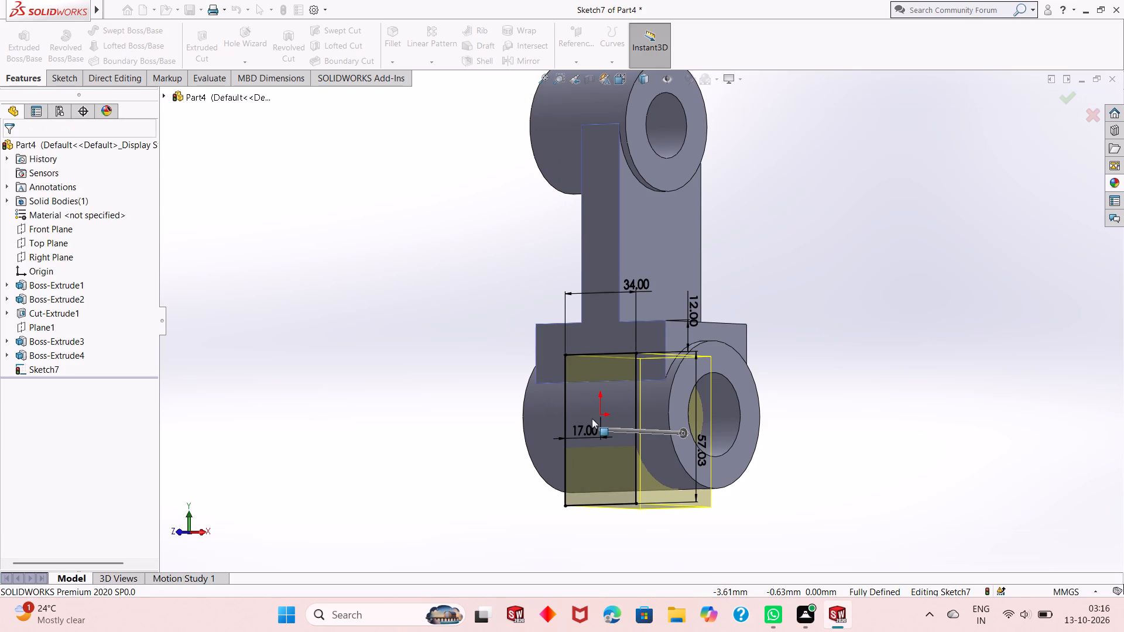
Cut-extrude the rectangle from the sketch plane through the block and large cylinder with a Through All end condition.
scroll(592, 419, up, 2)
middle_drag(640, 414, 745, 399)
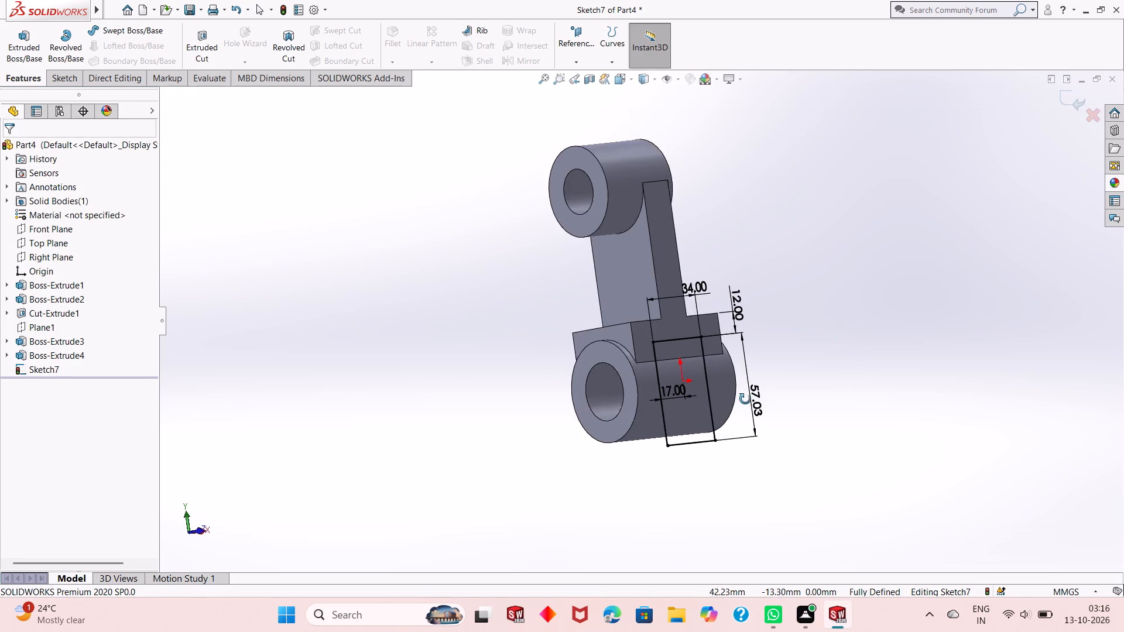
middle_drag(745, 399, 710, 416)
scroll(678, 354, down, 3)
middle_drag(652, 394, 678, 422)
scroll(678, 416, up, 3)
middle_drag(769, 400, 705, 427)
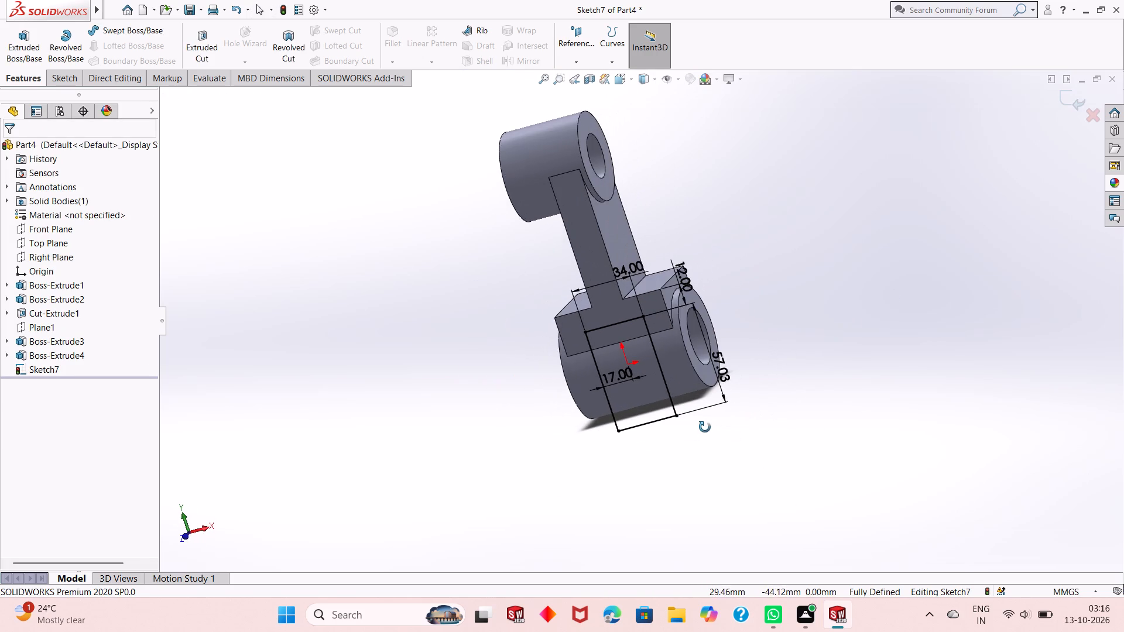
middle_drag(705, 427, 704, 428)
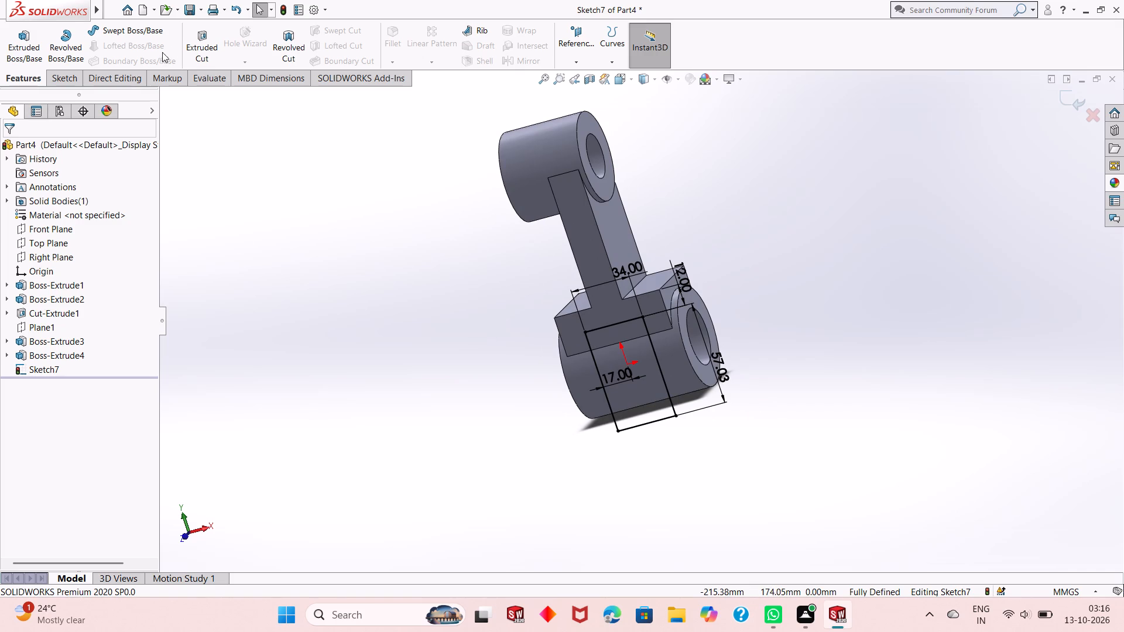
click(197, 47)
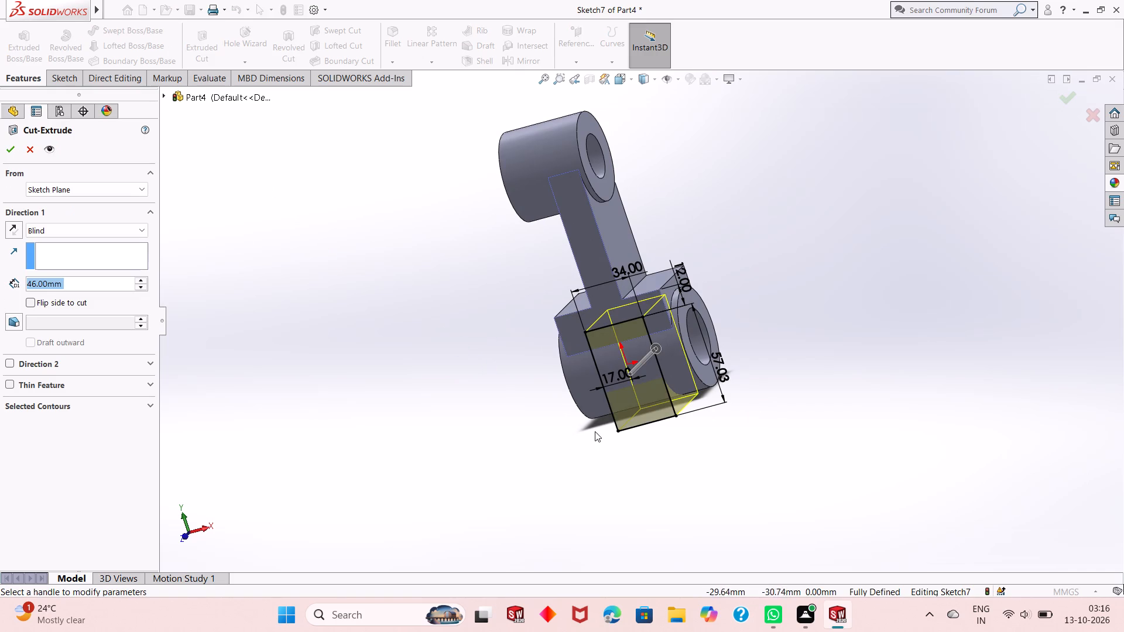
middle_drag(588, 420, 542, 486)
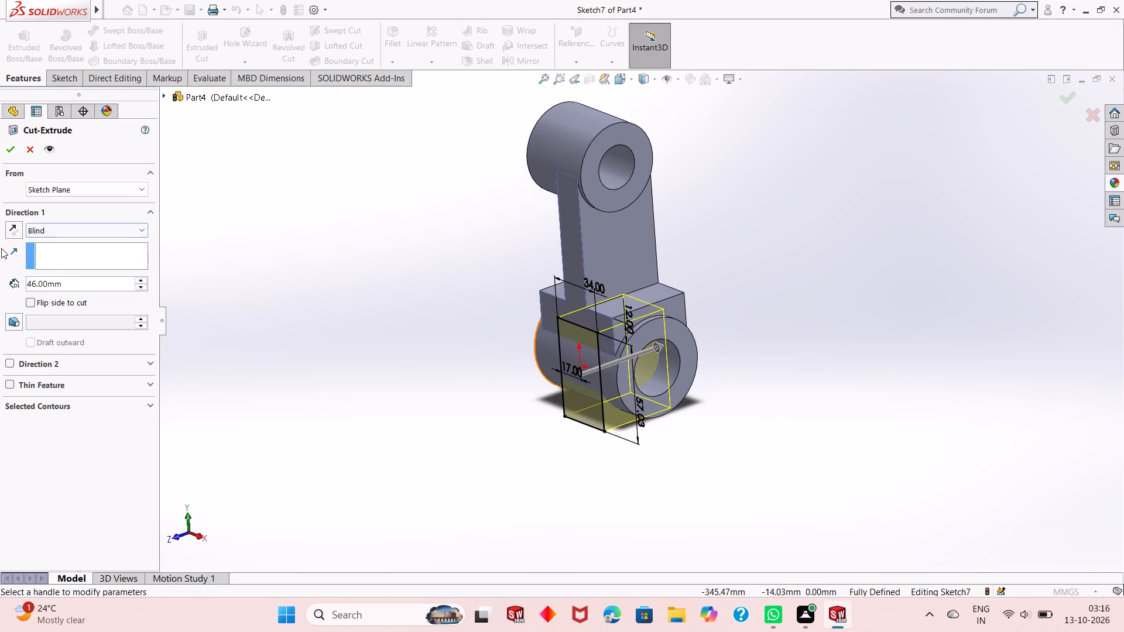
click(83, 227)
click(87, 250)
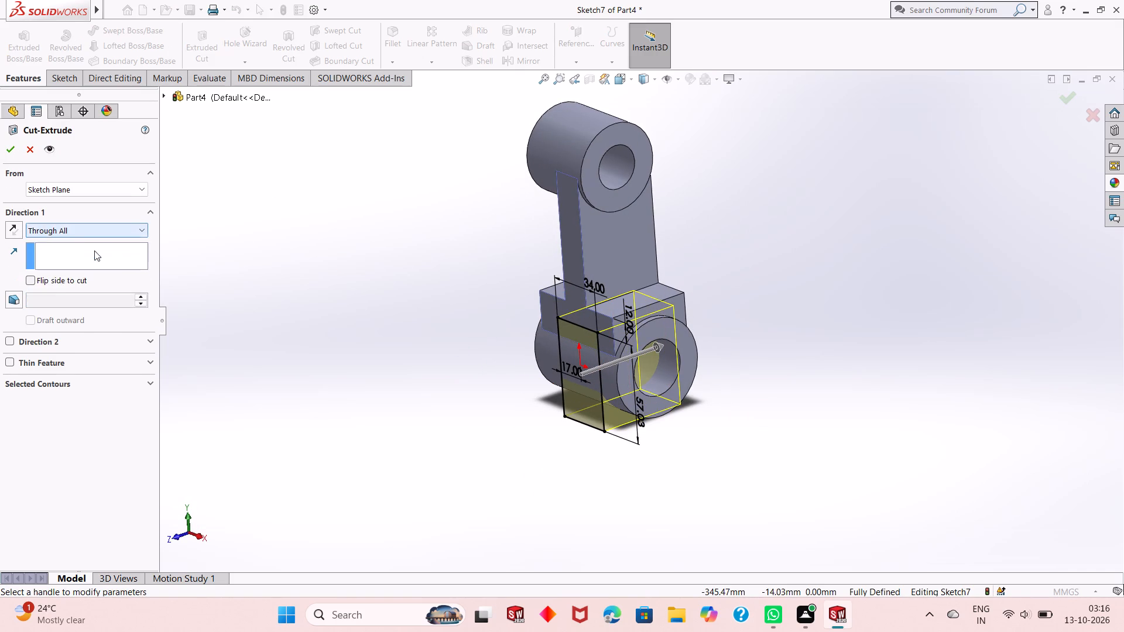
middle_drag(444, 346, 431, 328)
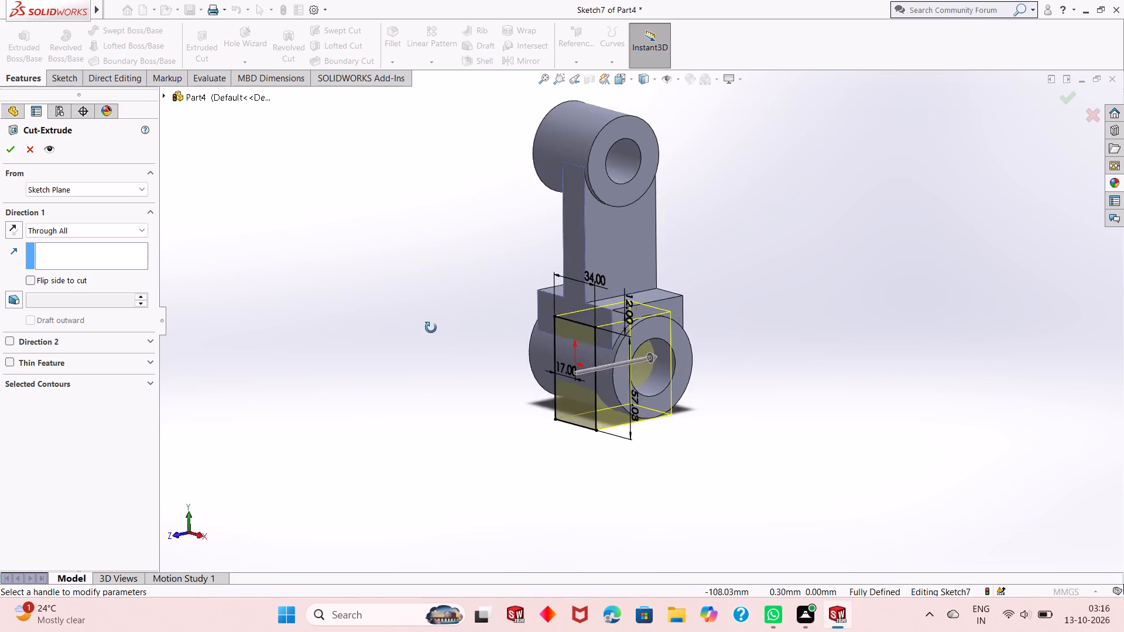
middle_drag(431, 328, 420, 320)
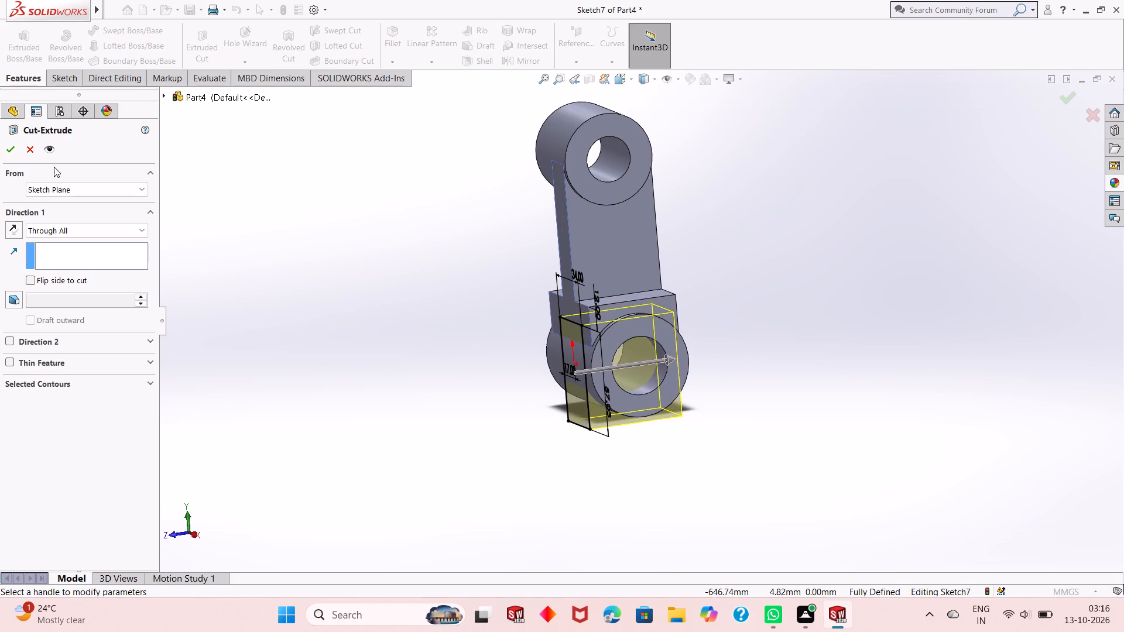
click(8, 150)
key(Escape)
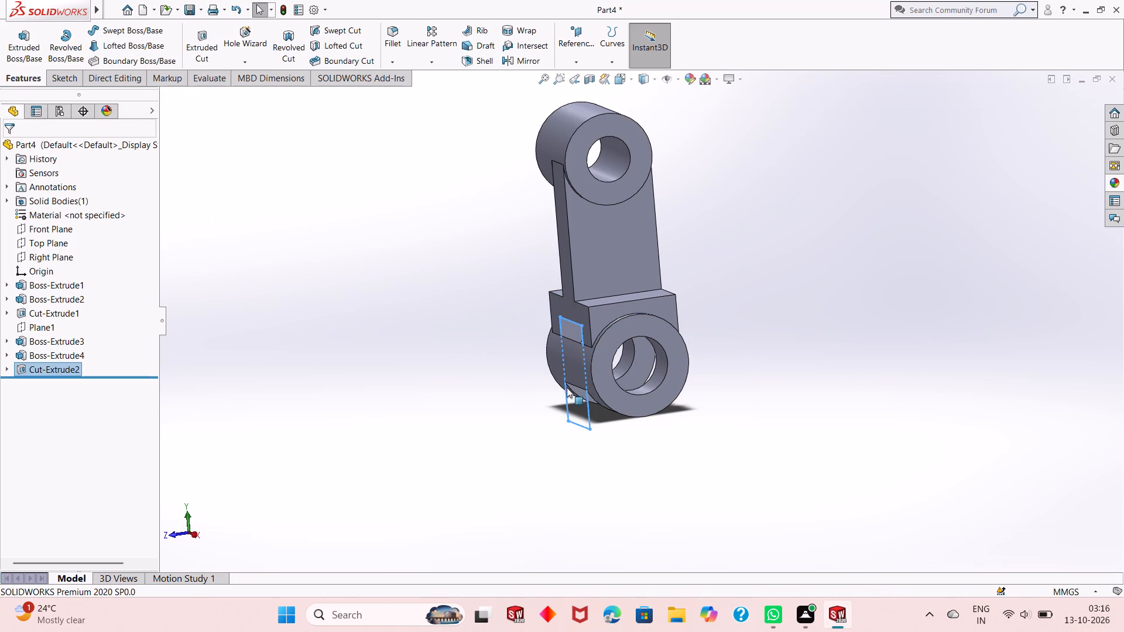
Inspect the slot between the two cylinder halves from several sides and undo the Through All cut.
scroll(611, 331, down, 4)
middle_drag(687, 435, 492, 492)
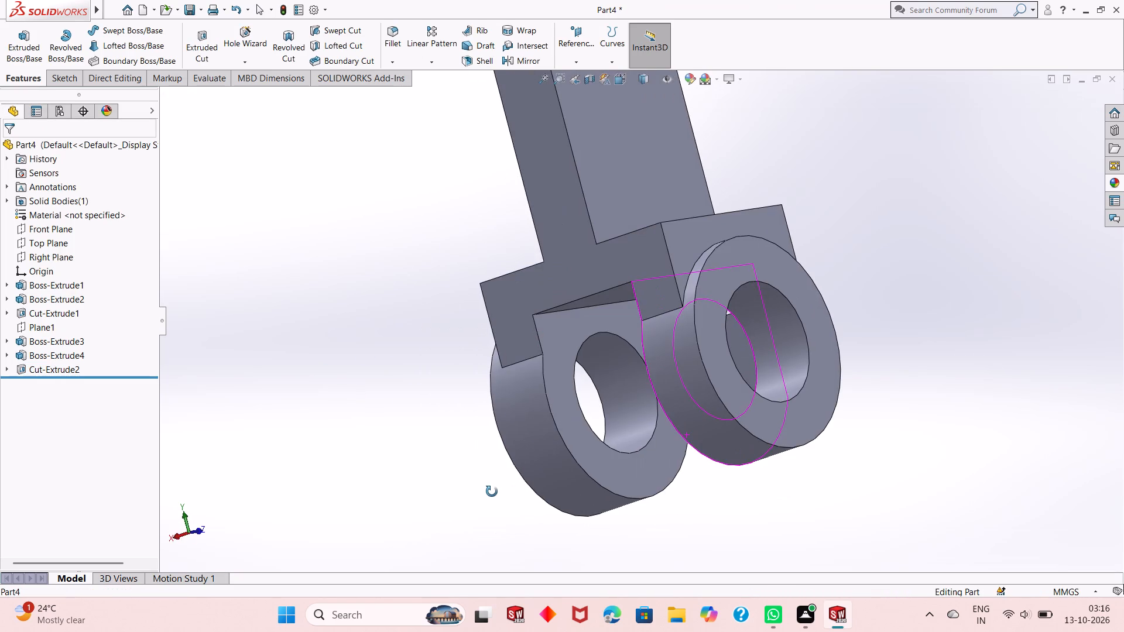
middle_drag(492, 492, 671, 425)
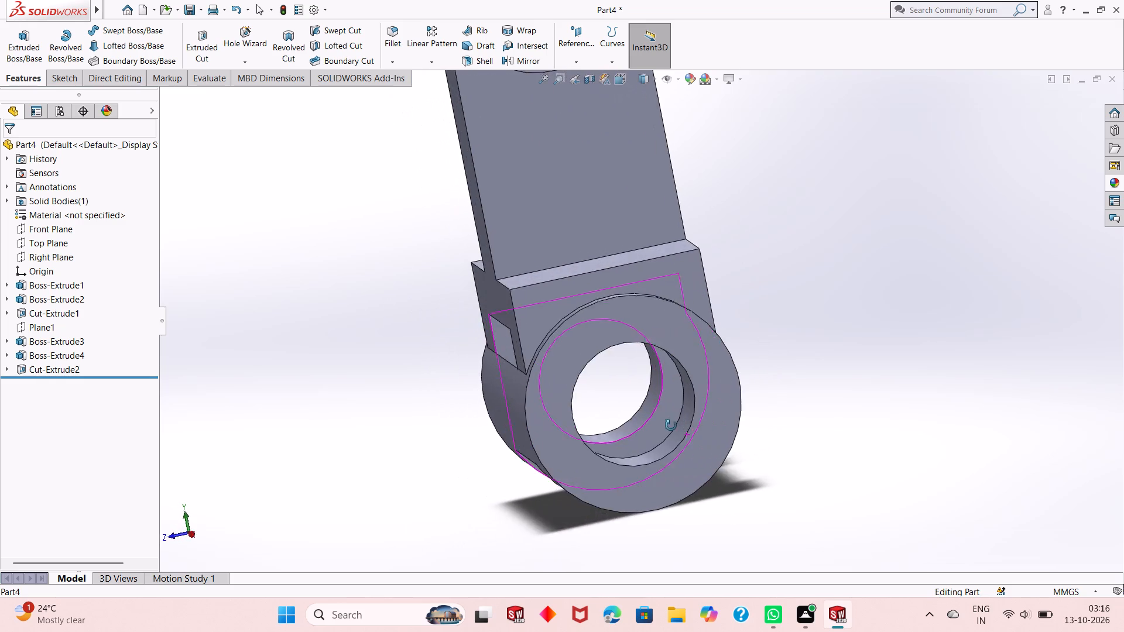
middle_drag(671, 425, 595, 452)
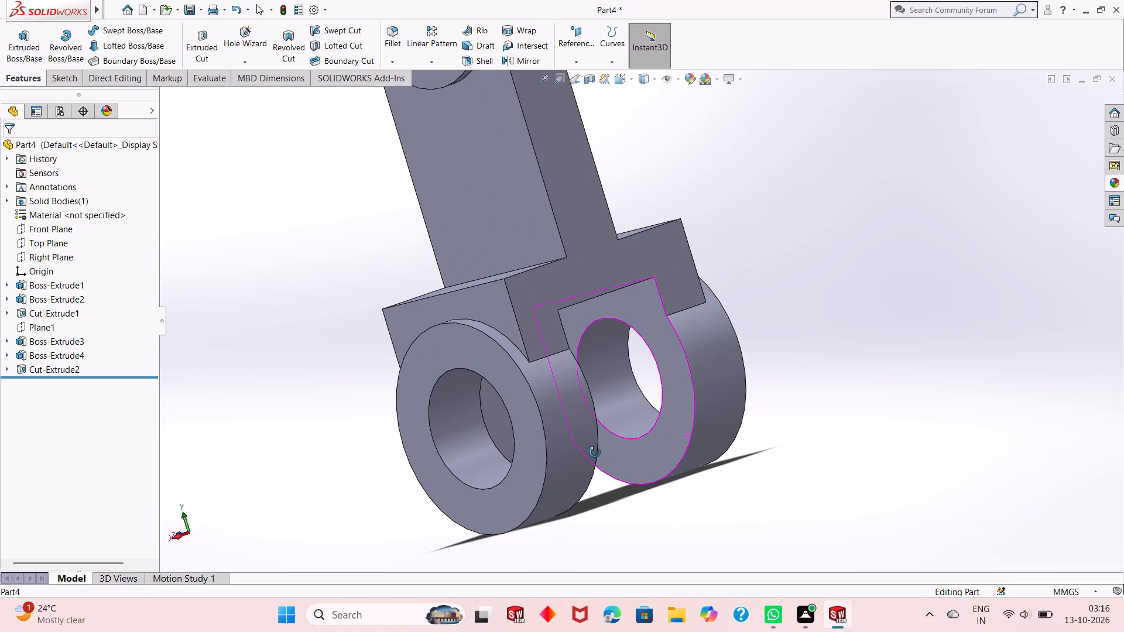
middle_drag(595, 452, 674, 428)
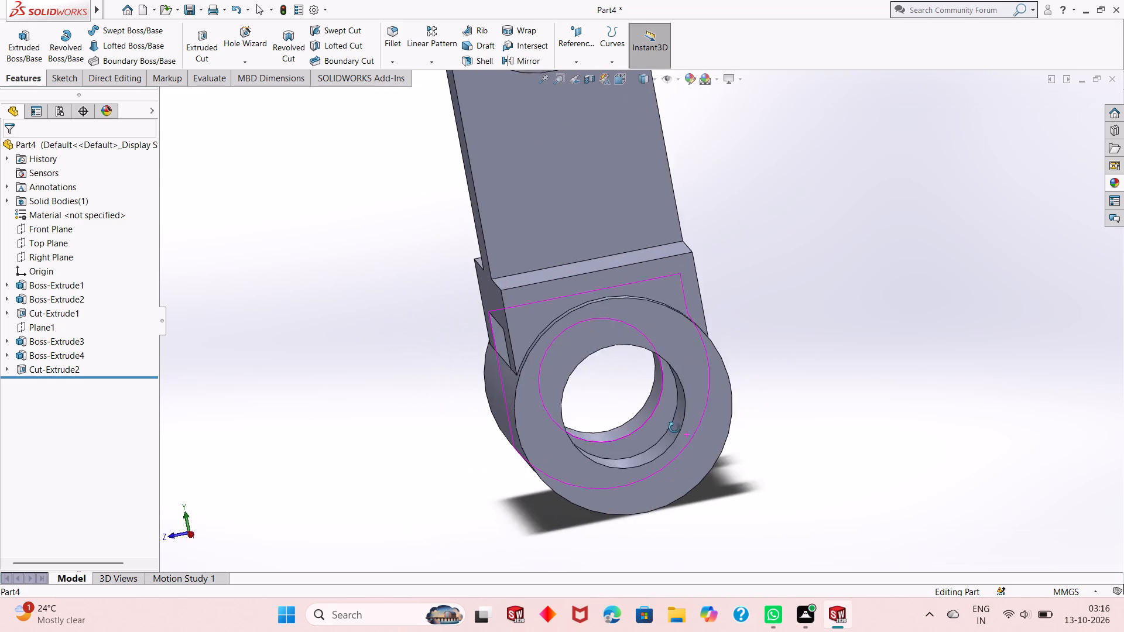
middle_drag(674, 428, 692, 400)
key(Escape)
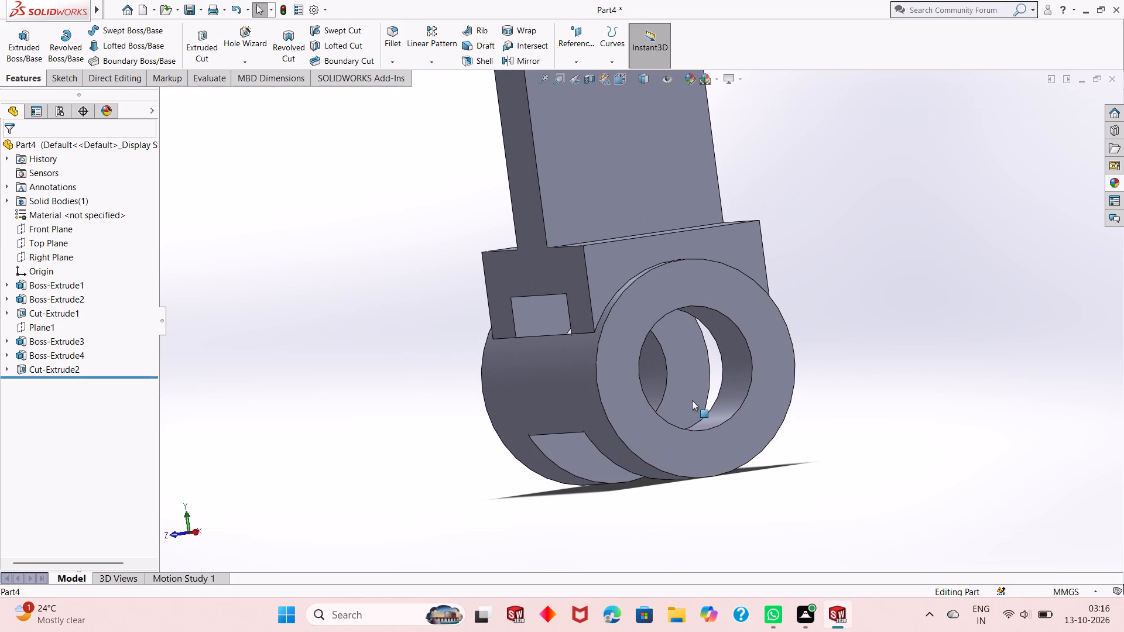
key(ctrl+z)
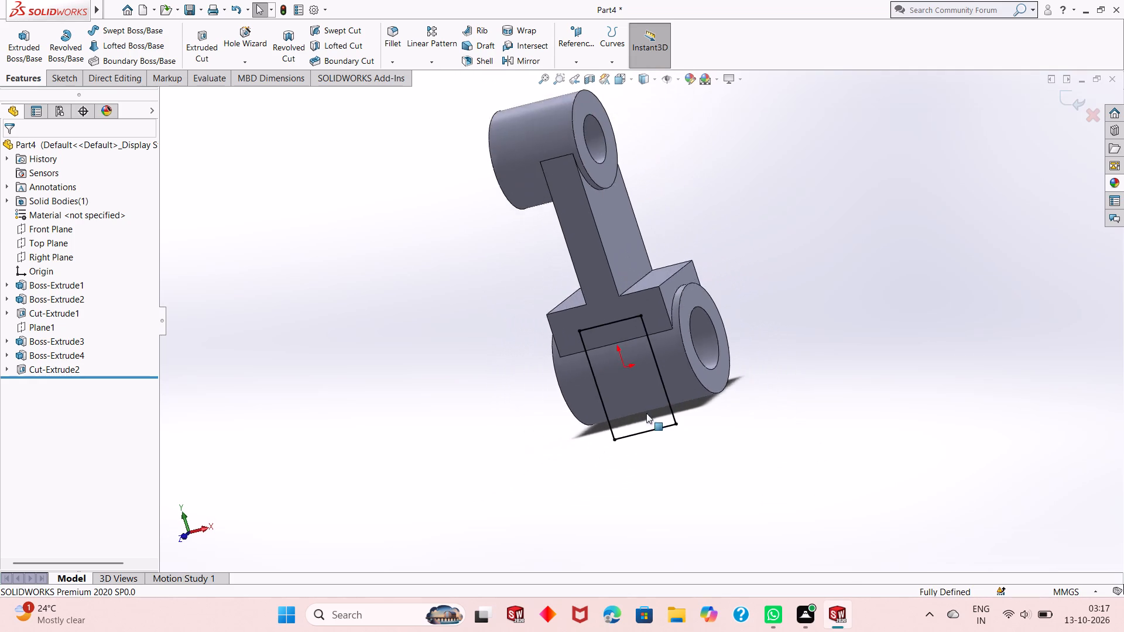
Cut-extrude the slot rectangle through the block and large cylinder, starting from a 5 mm offset with a Through All end condition.
middle_drag(636, 403, 572, 427)
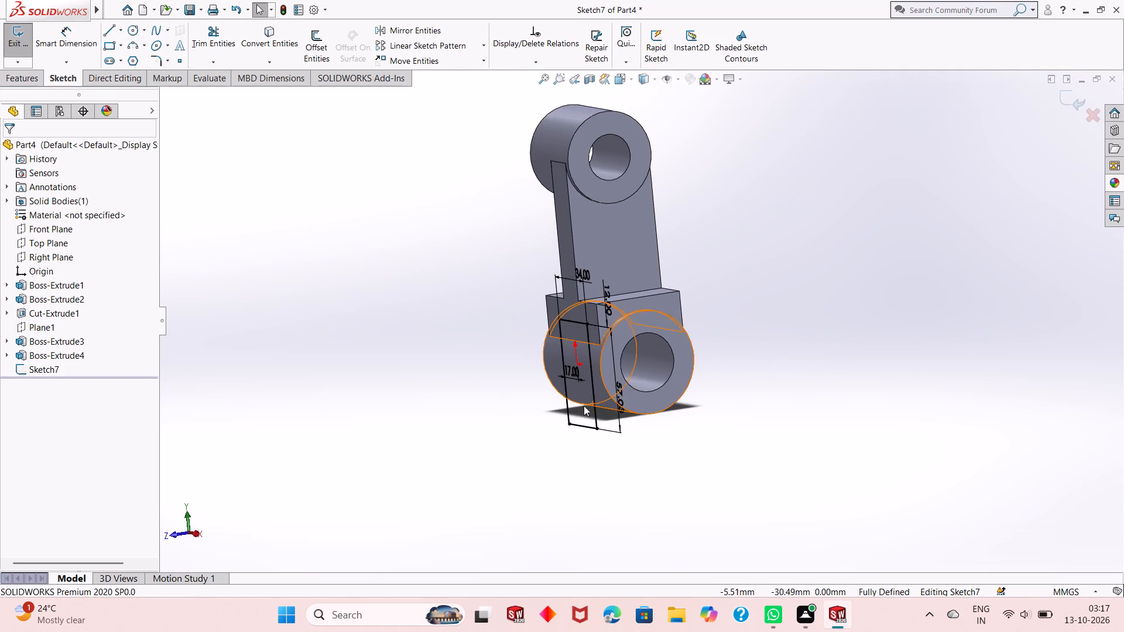
scroll(584, 385, down, 2)
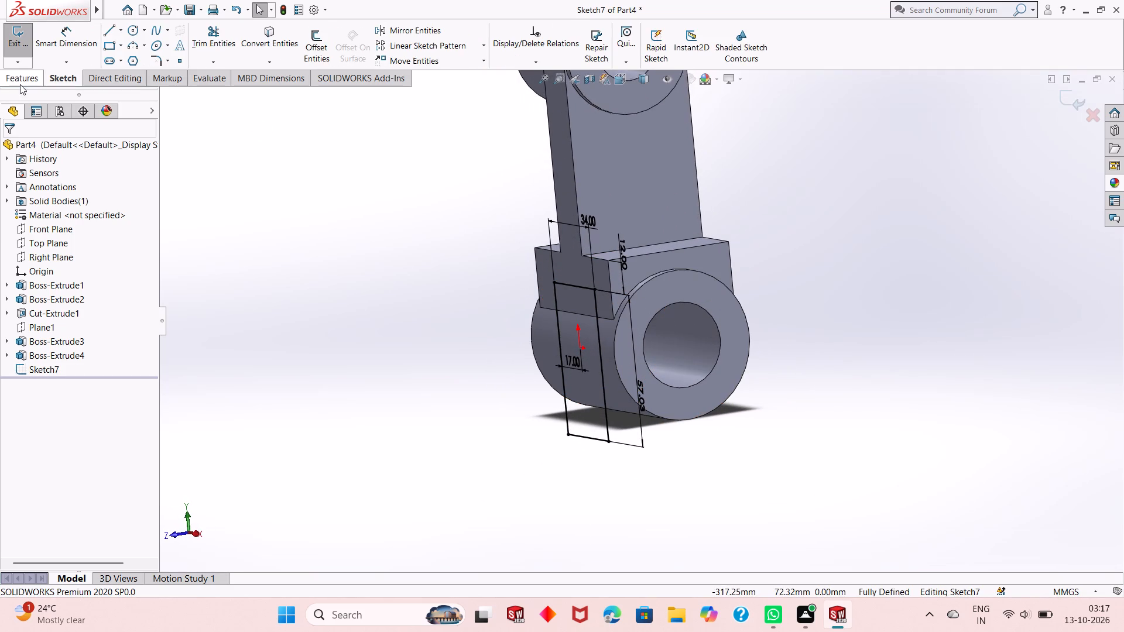
click(20, 84)
click(204, 46)
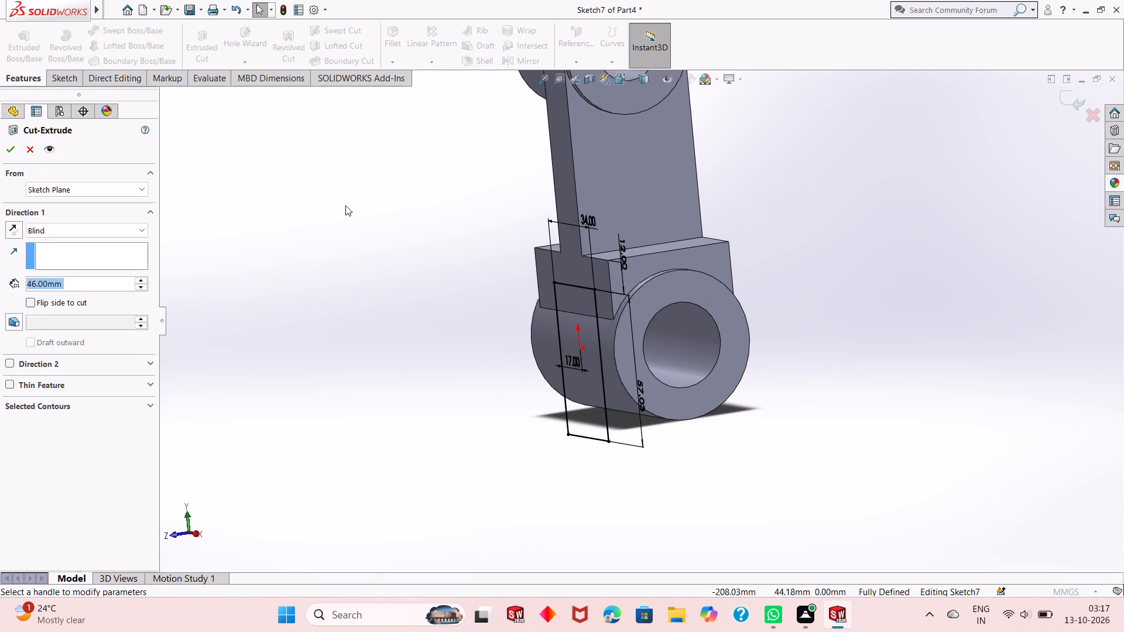
click(90, 231)
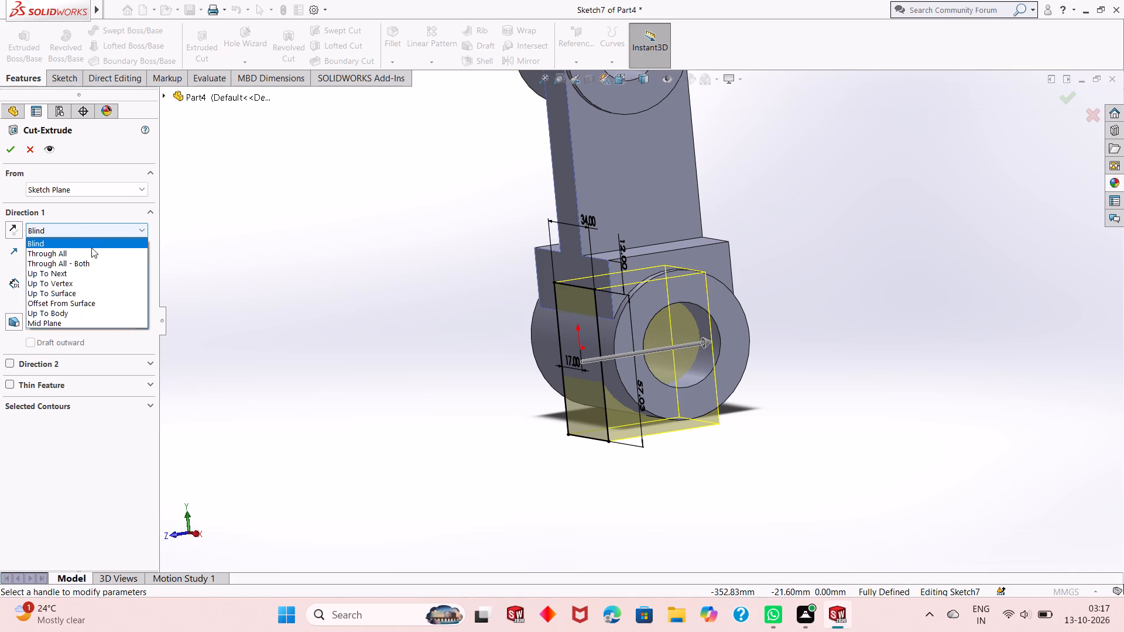
click(91, 252)
click(88, 193)
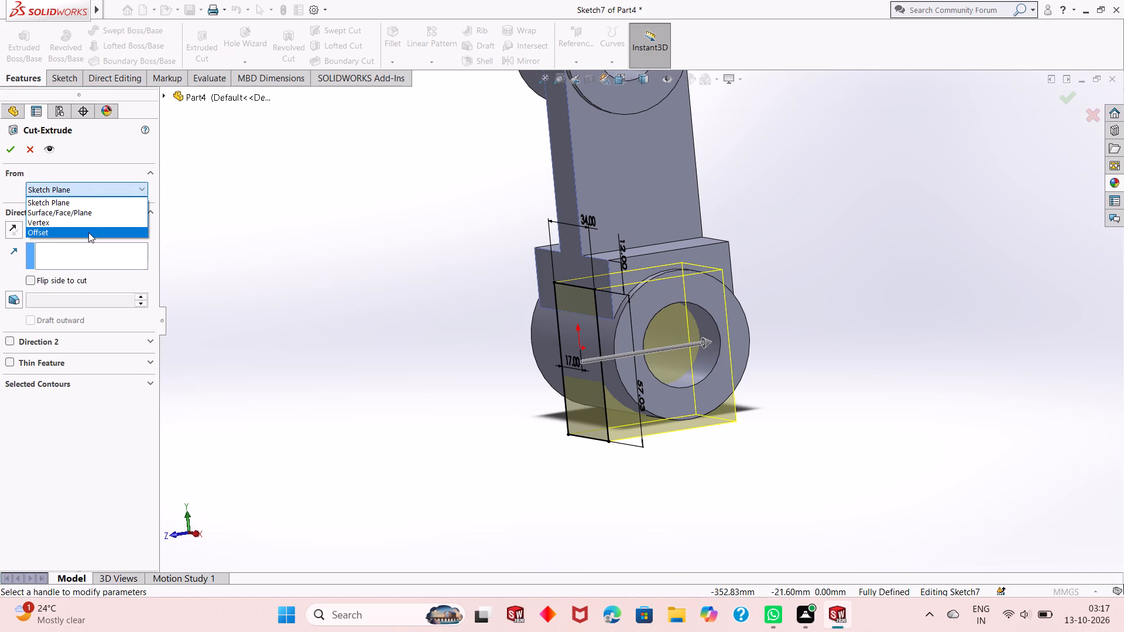
click(88, 232)
double_click(78, 212)
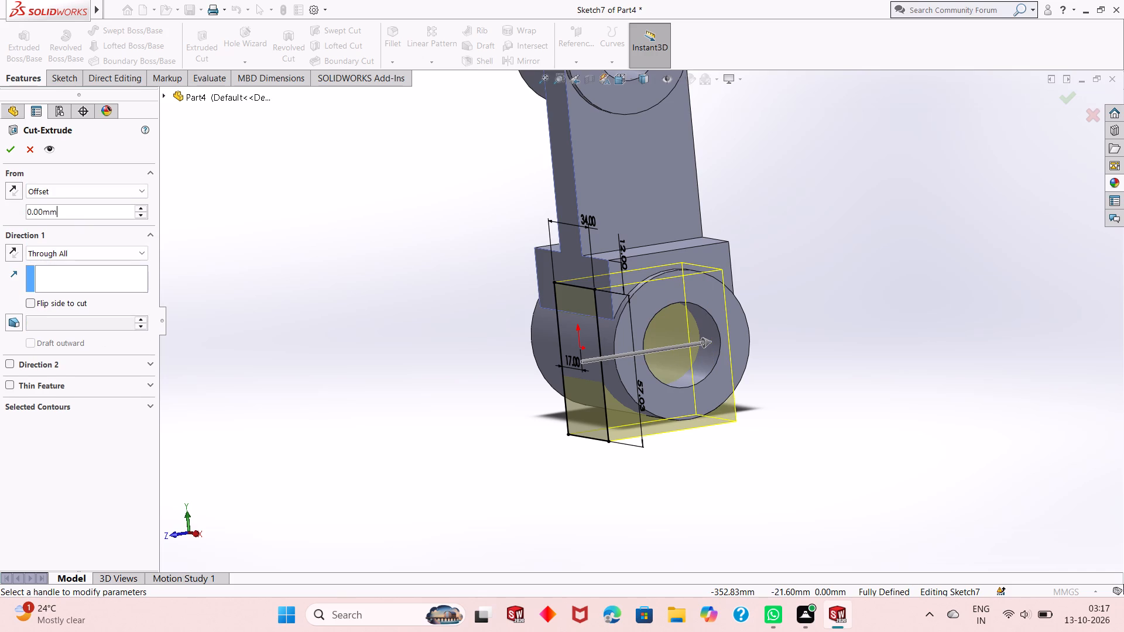
key(5)
key(Return)
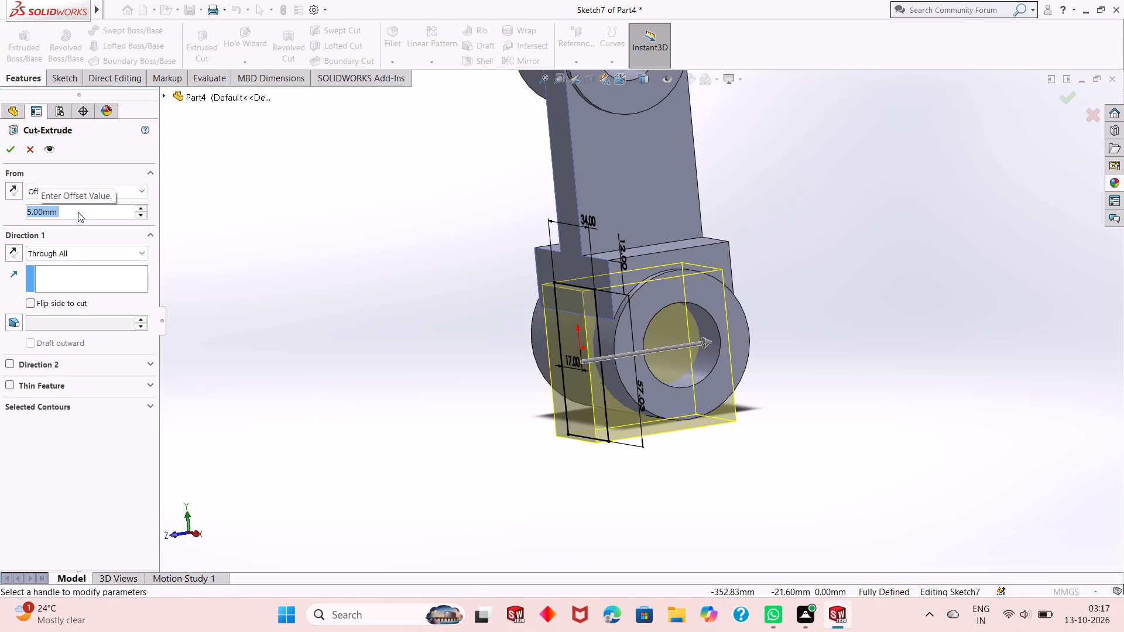
click(9, 153)
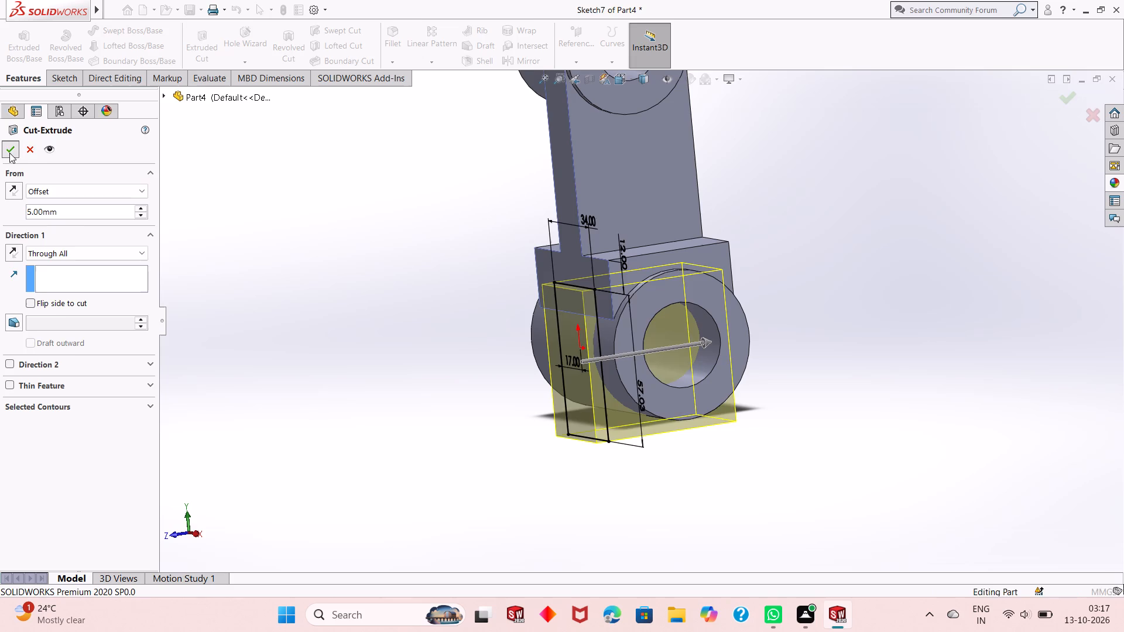
click(406, 332)
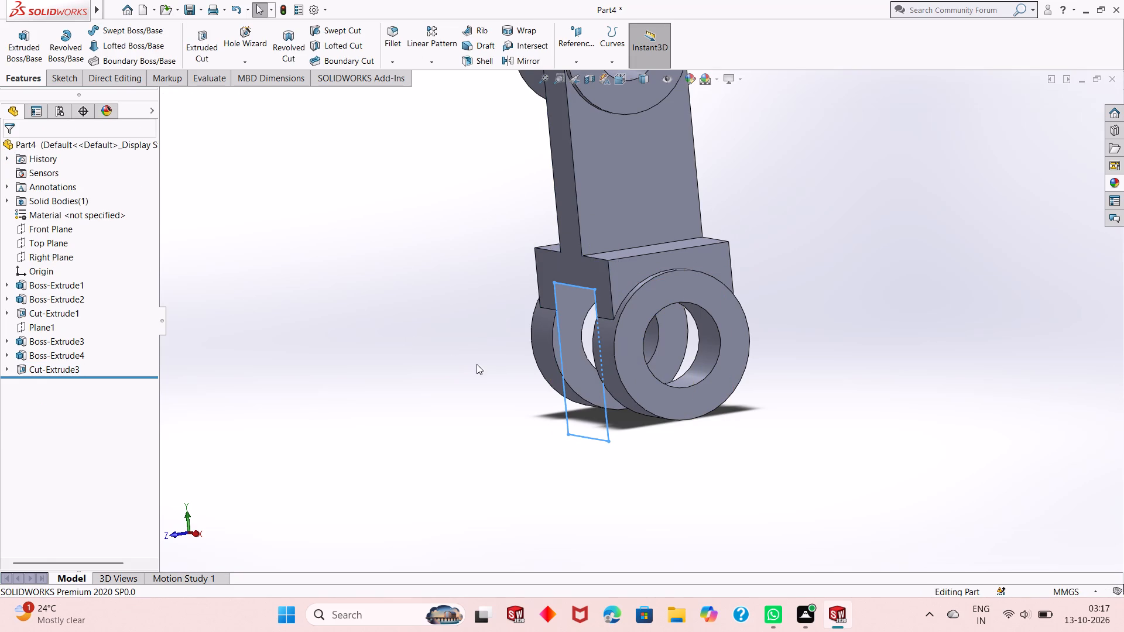
Inspect the slotted fork, web and upper boss from several sides.
middle_drag(476, 371, 532, 356)
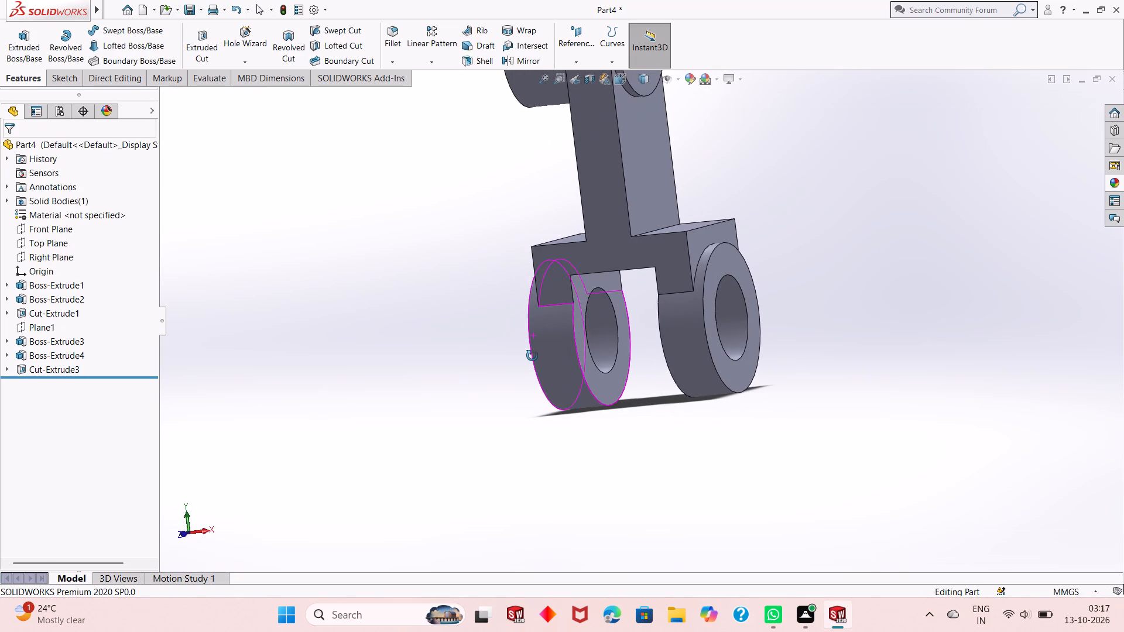
middle_drag(532, 356, 531, 356)
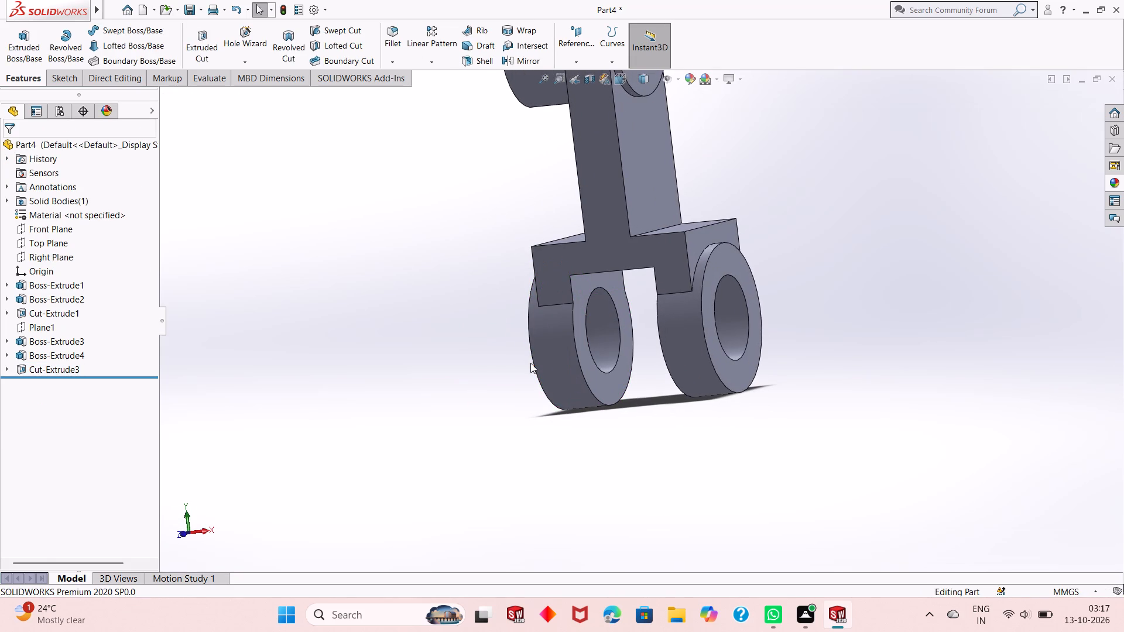
scroll(523, 373, up, 2)
middle_click(519, 370)
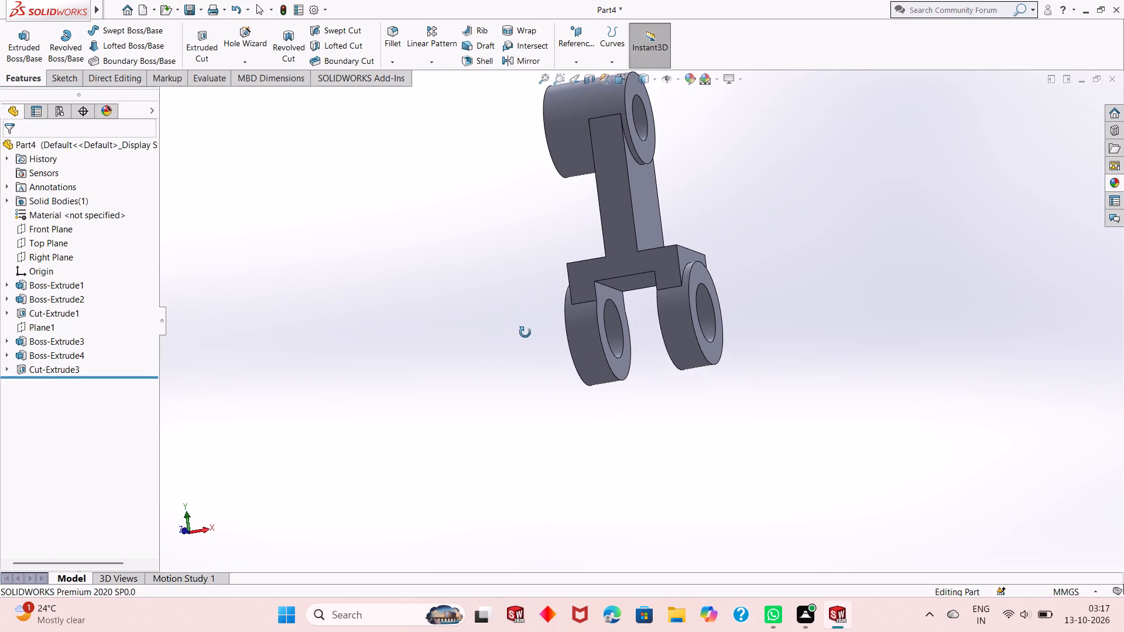
scroll(523, 383, up, 1)
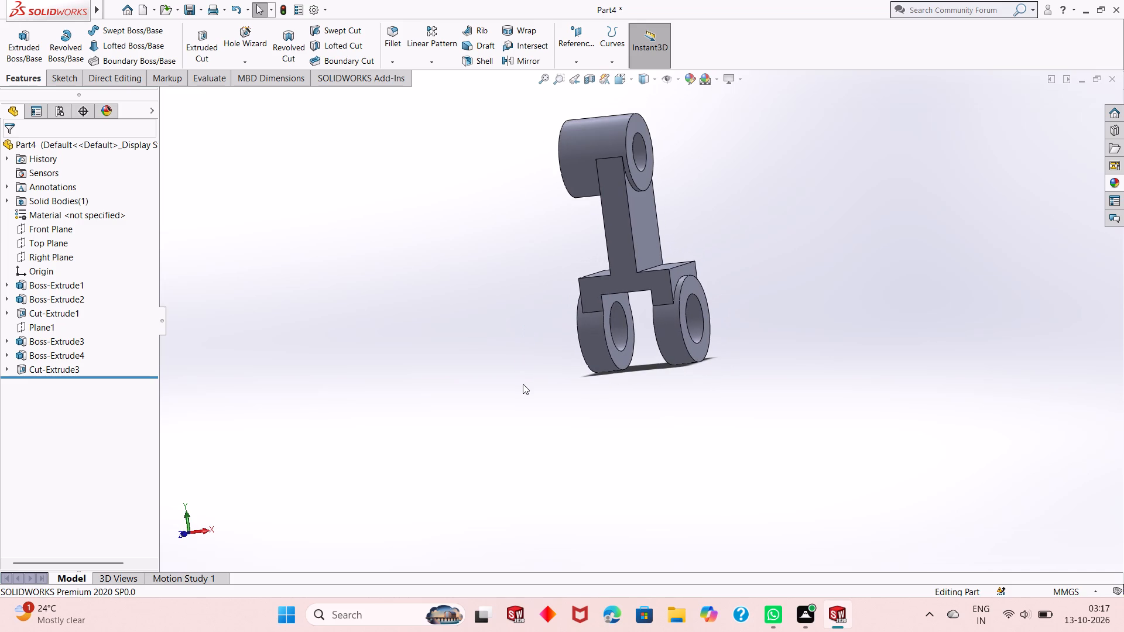
scroll(523, 387, up, 1)
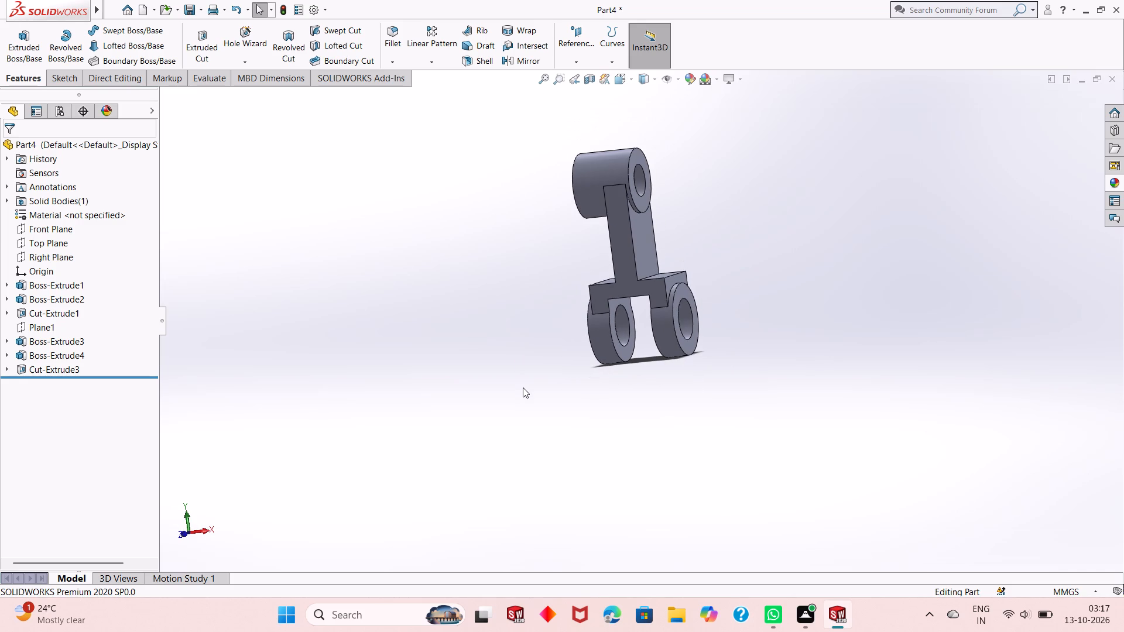
scroll(623, 207, down, 3)
middle_drag(626, 273, 538, 339)
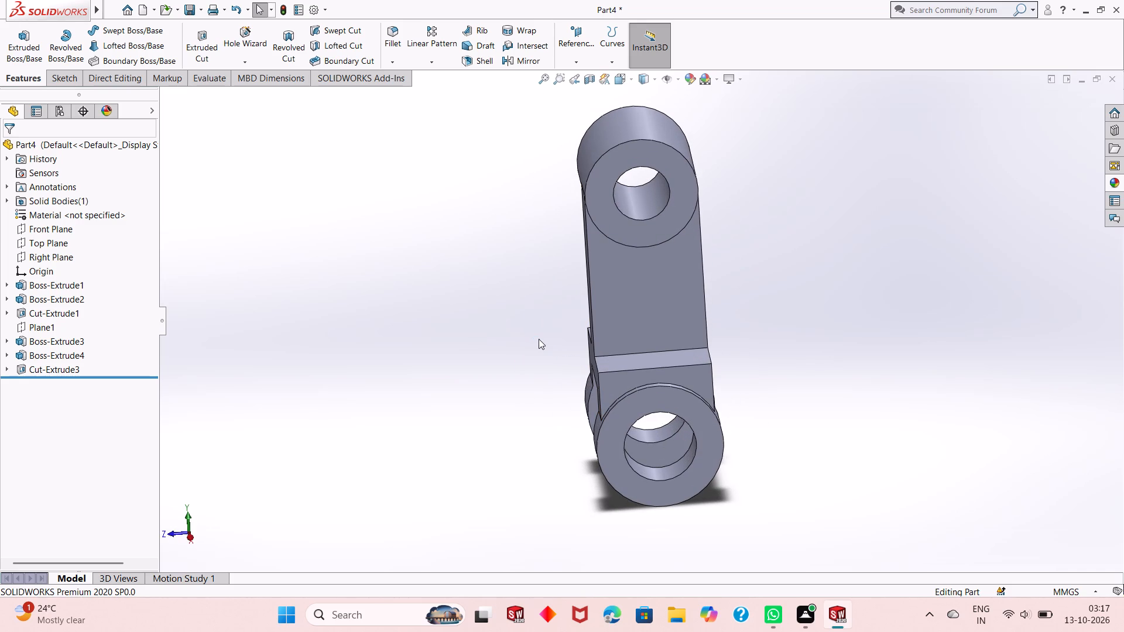
middle_drag(645, 325, 663, 273)
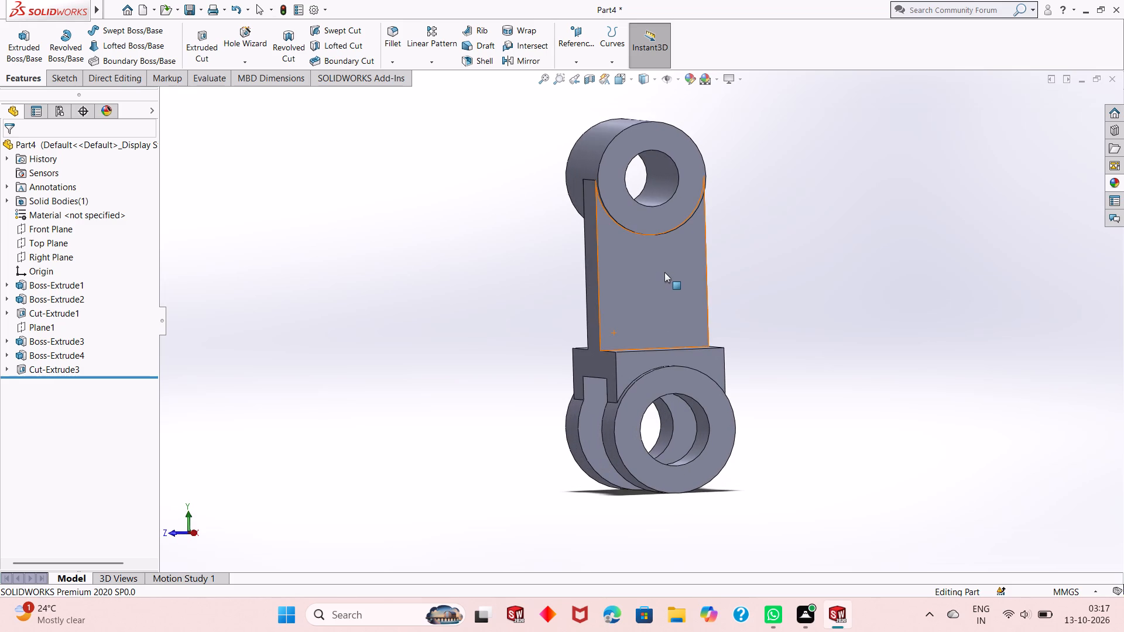
middle_drag(657, 248, 669, 276)
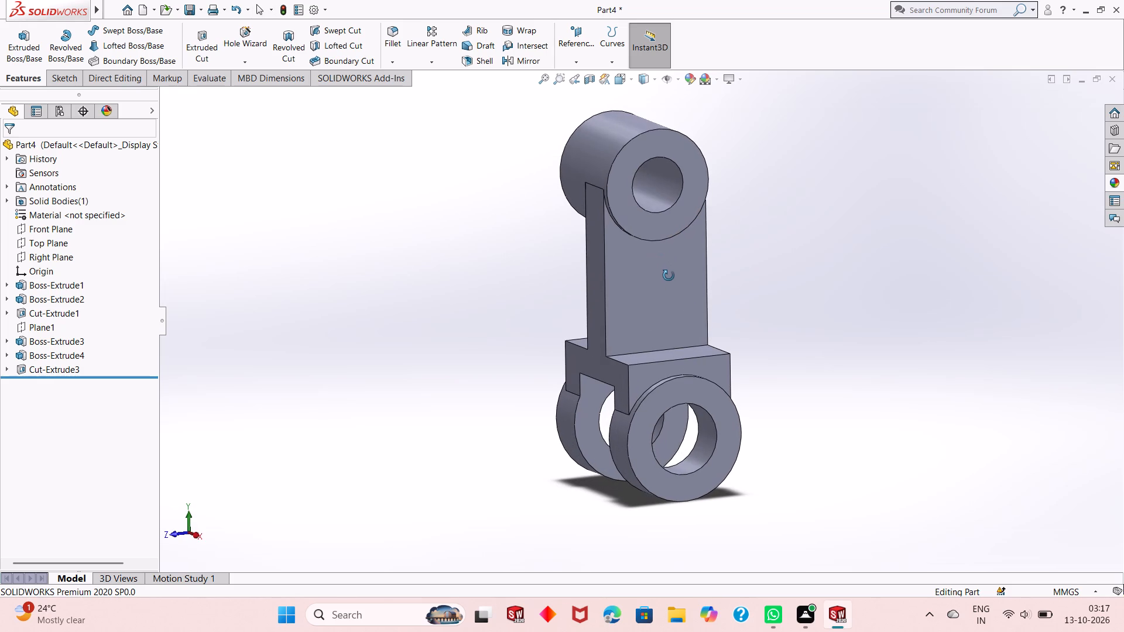
middle_drag(669, 276, 688, 308)
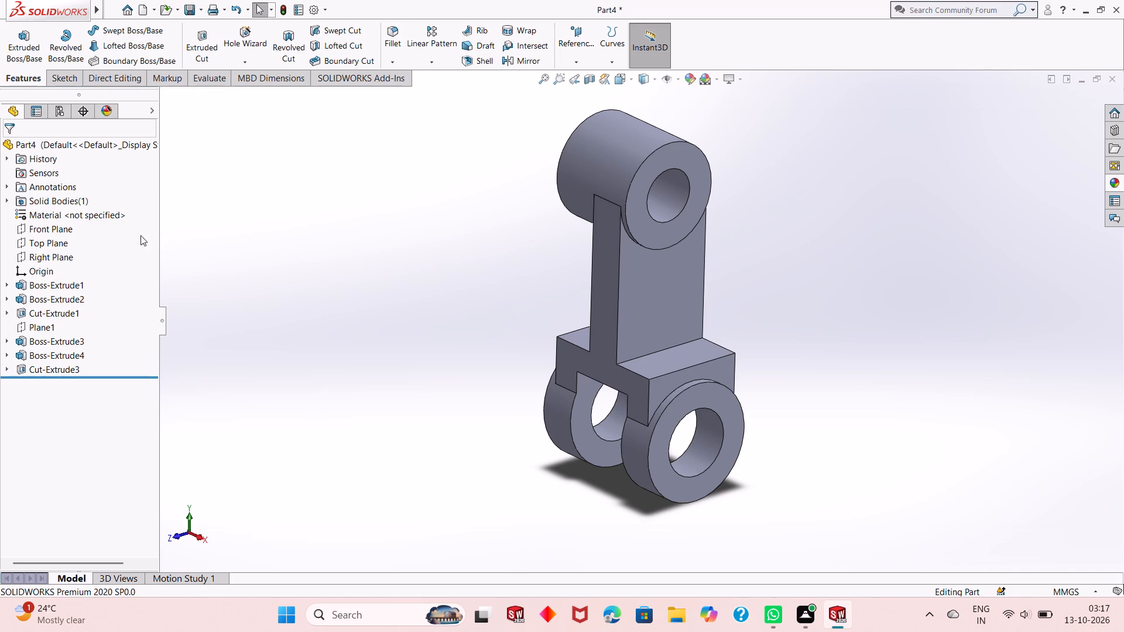
Start a new reference plane using the Right Plane as its first reference.
click(52, 257)
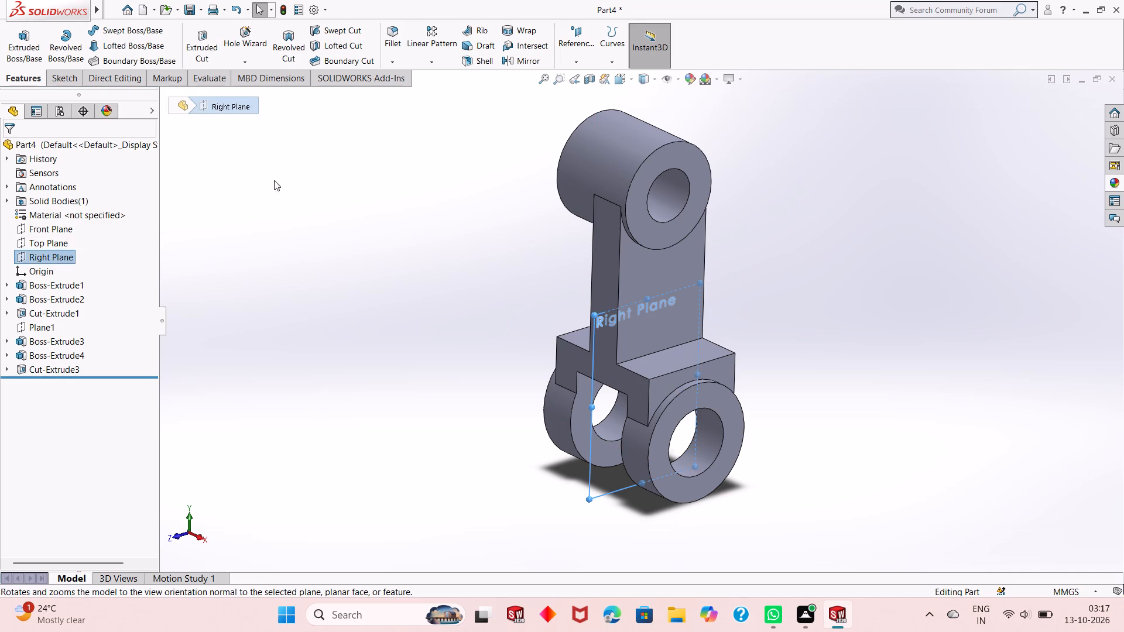
middle_drag(472, 364, 473, 365)
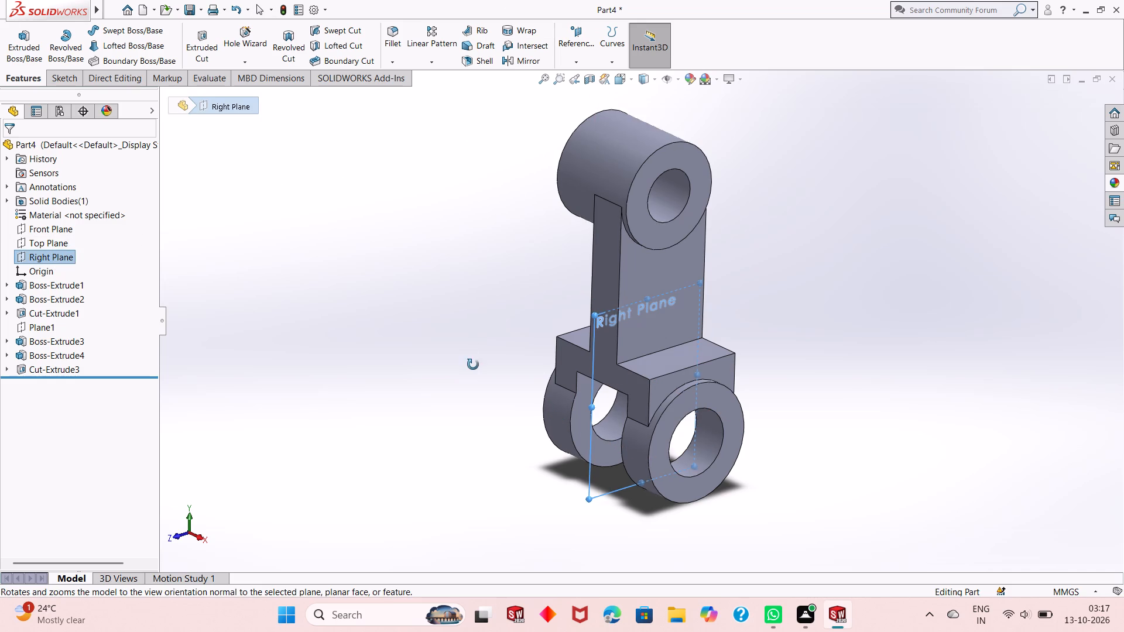
middle_drag(473, 365, 496, 379)
scroll(565, 240, down, 3)
scroll(559, 335, up, 1)
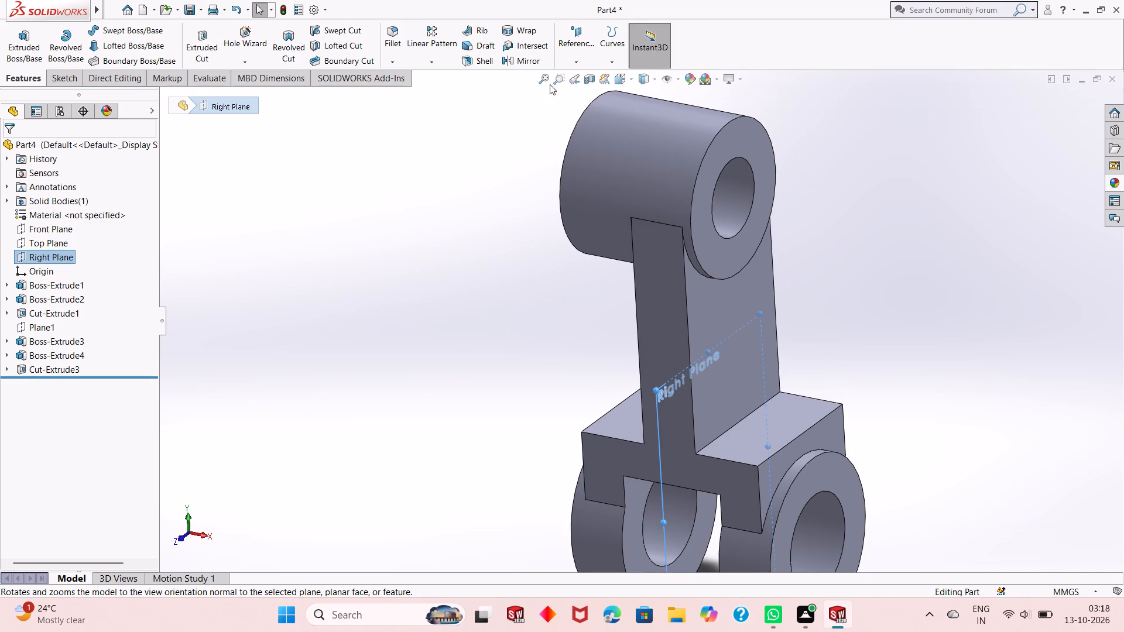
click(575, 59)
click(581, 68)
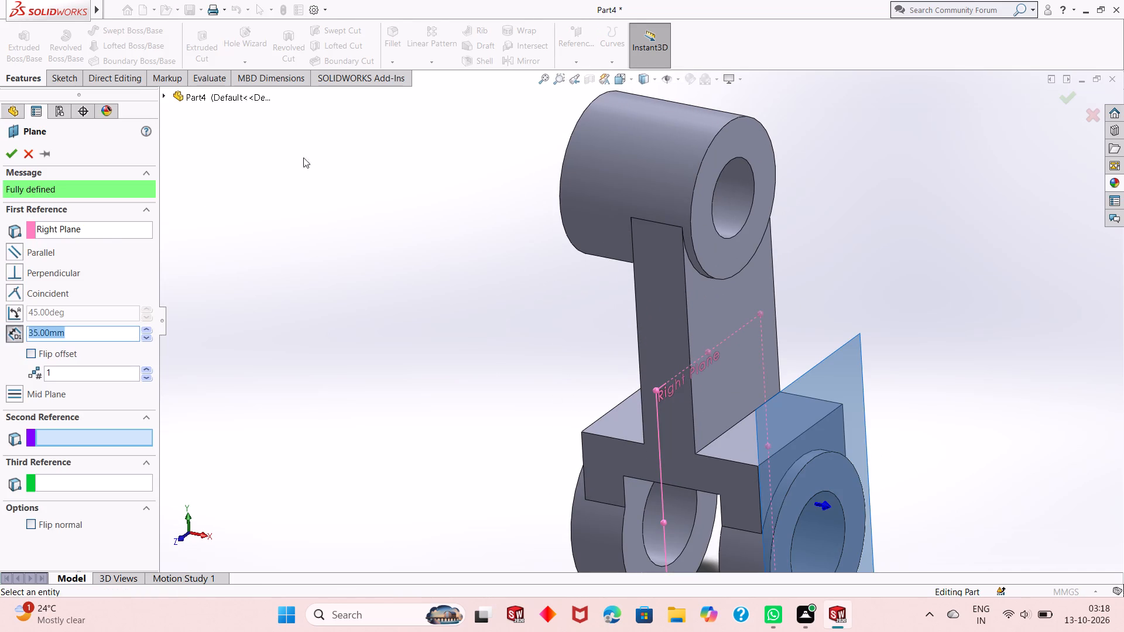
click(169, 97)
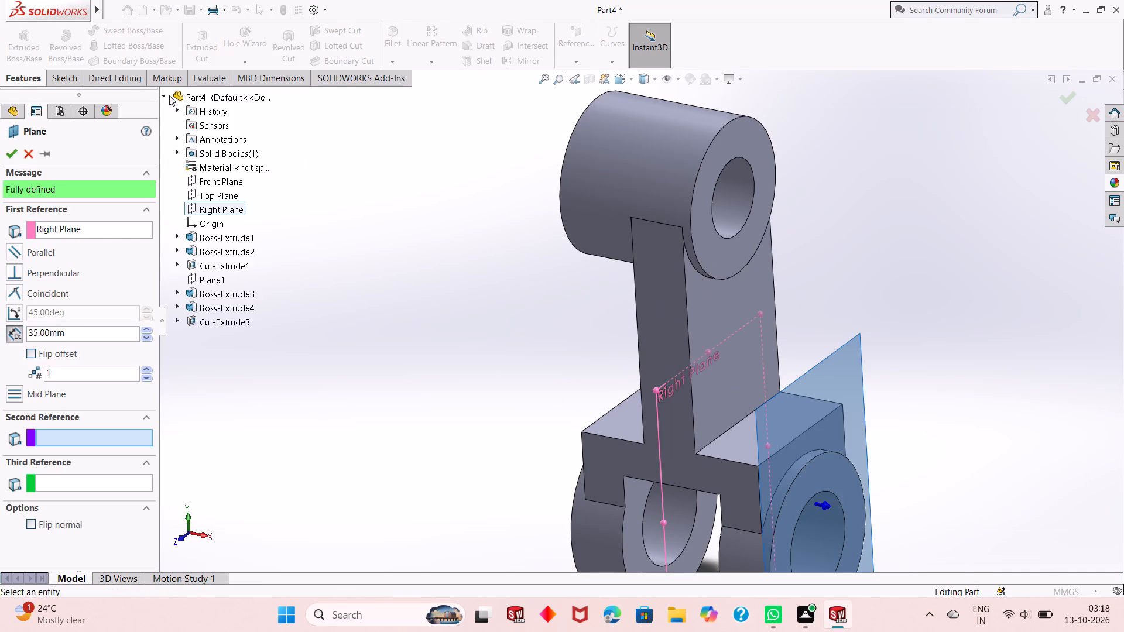
click(165, 94)
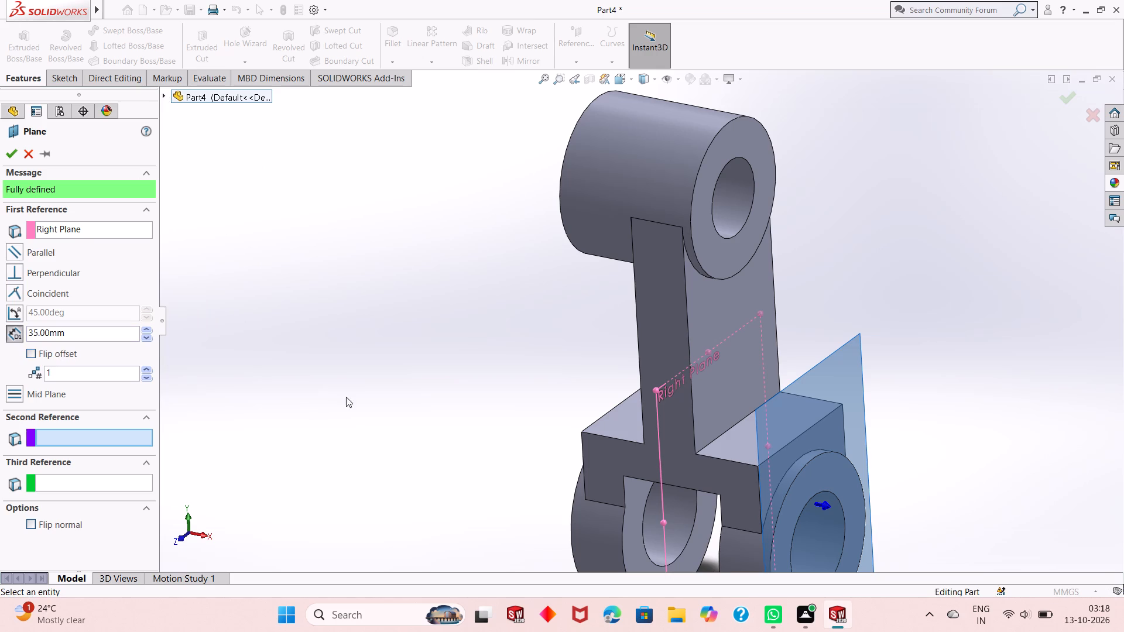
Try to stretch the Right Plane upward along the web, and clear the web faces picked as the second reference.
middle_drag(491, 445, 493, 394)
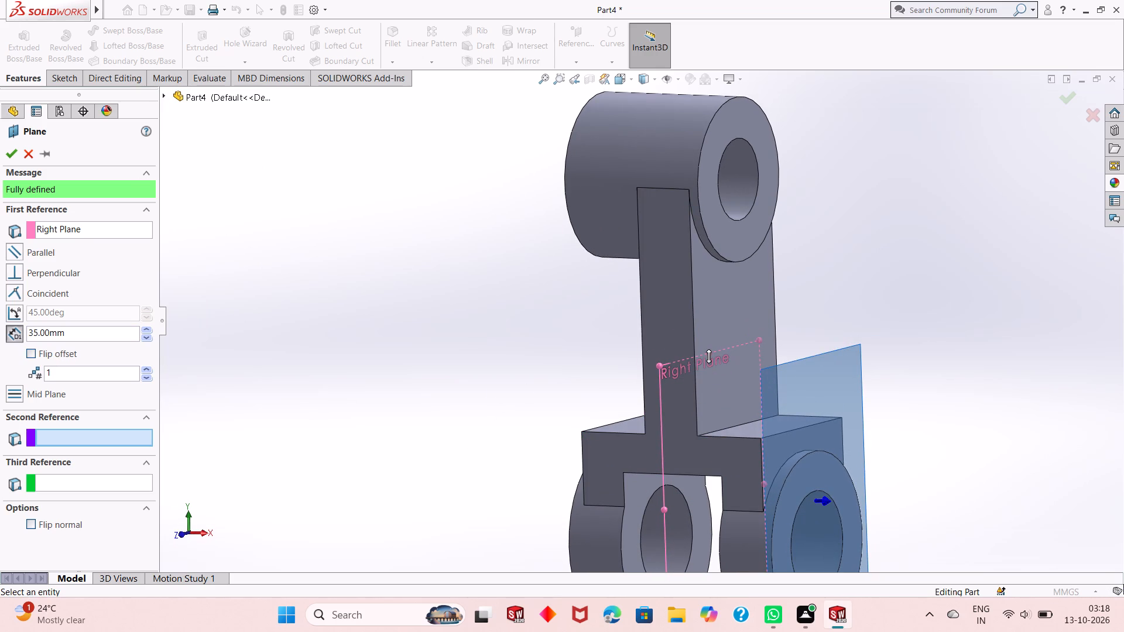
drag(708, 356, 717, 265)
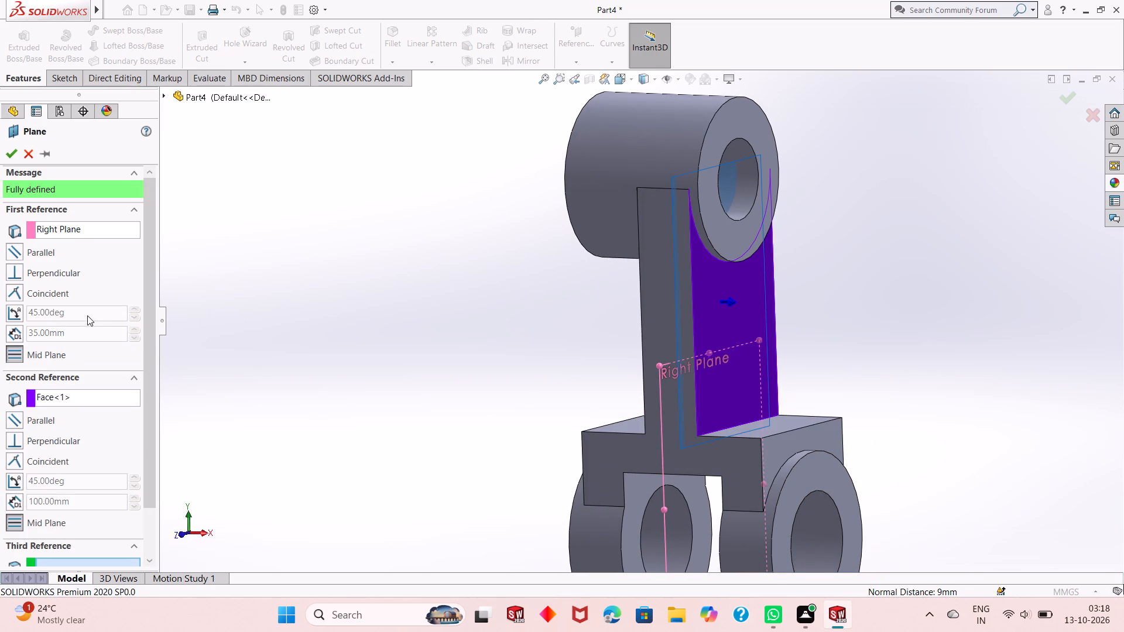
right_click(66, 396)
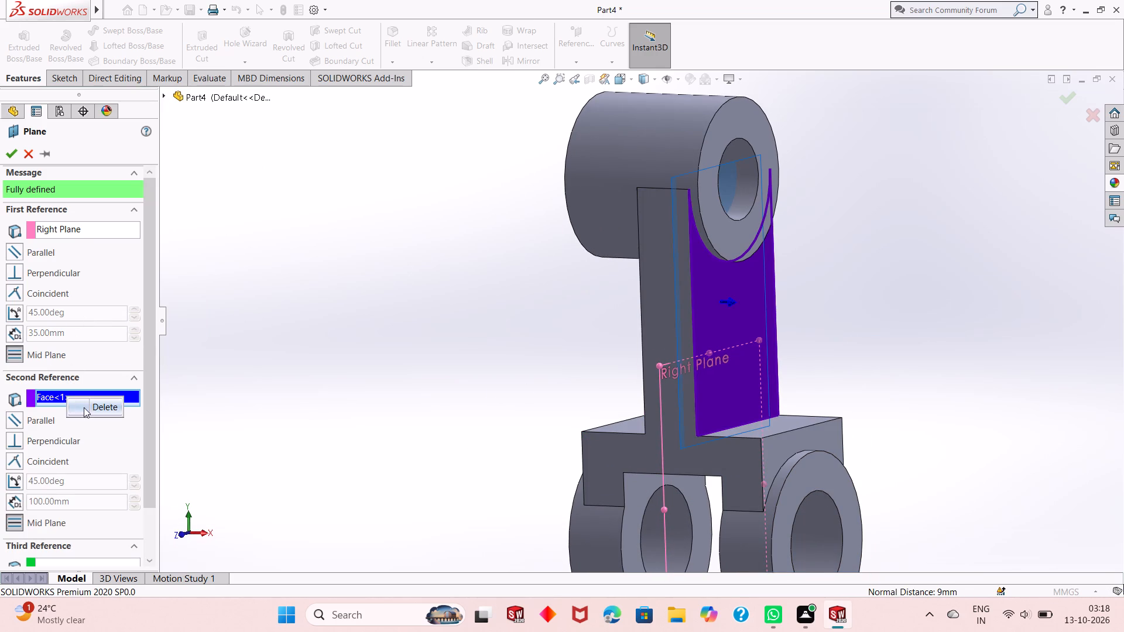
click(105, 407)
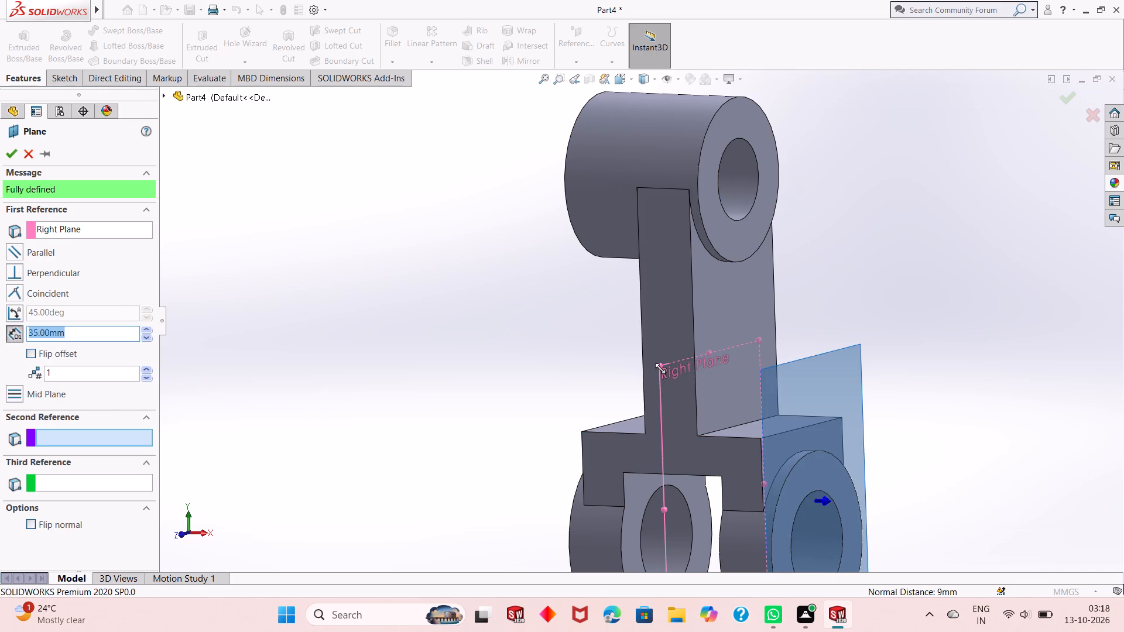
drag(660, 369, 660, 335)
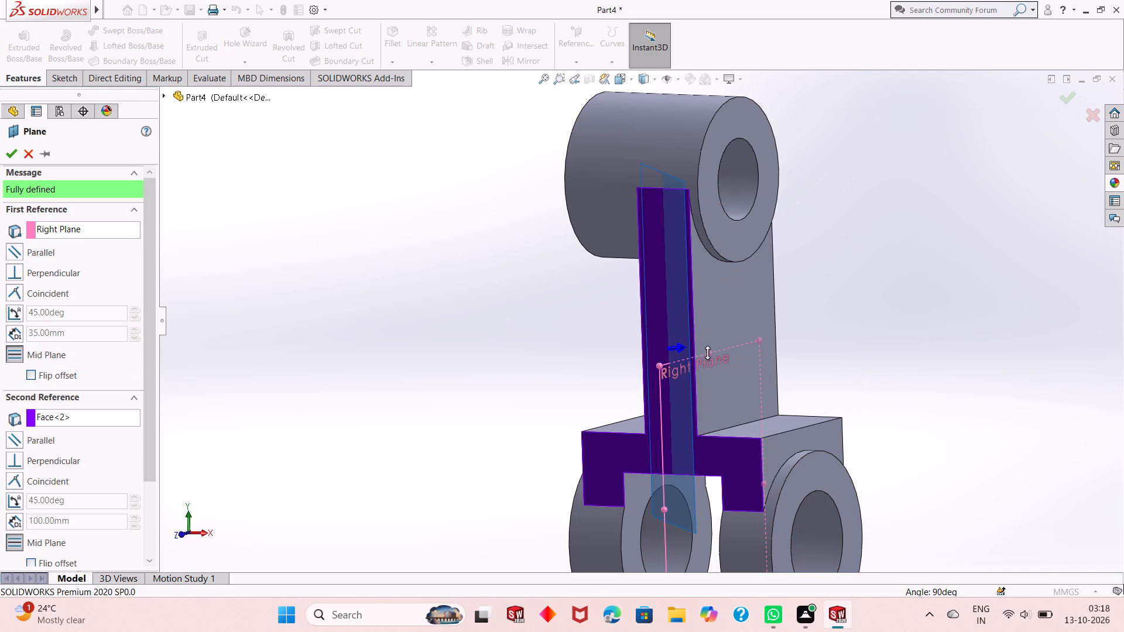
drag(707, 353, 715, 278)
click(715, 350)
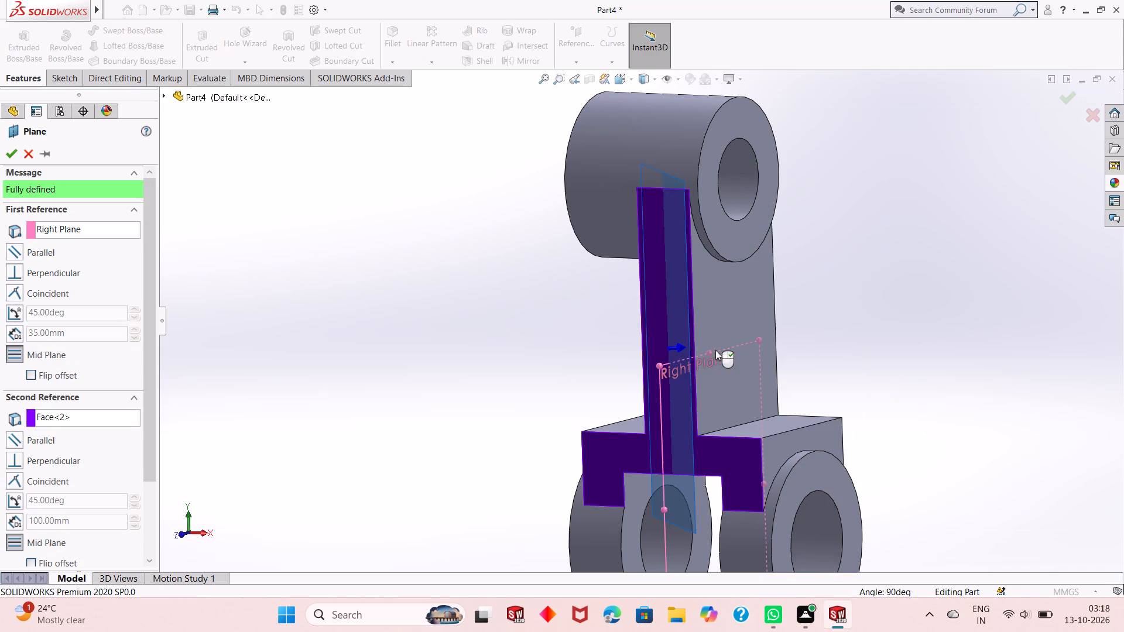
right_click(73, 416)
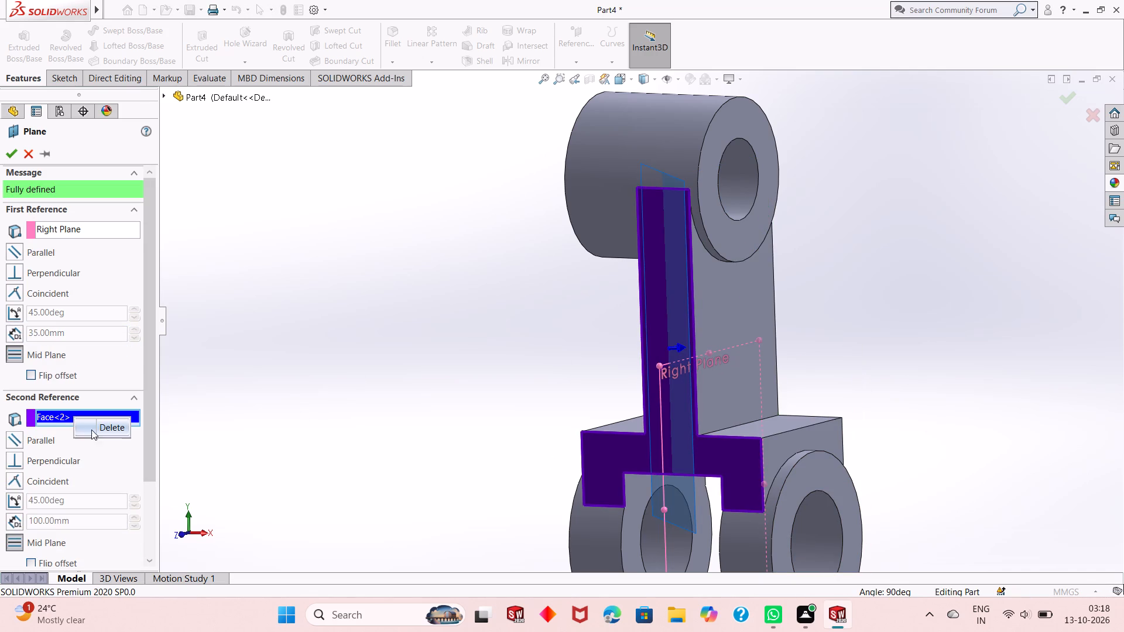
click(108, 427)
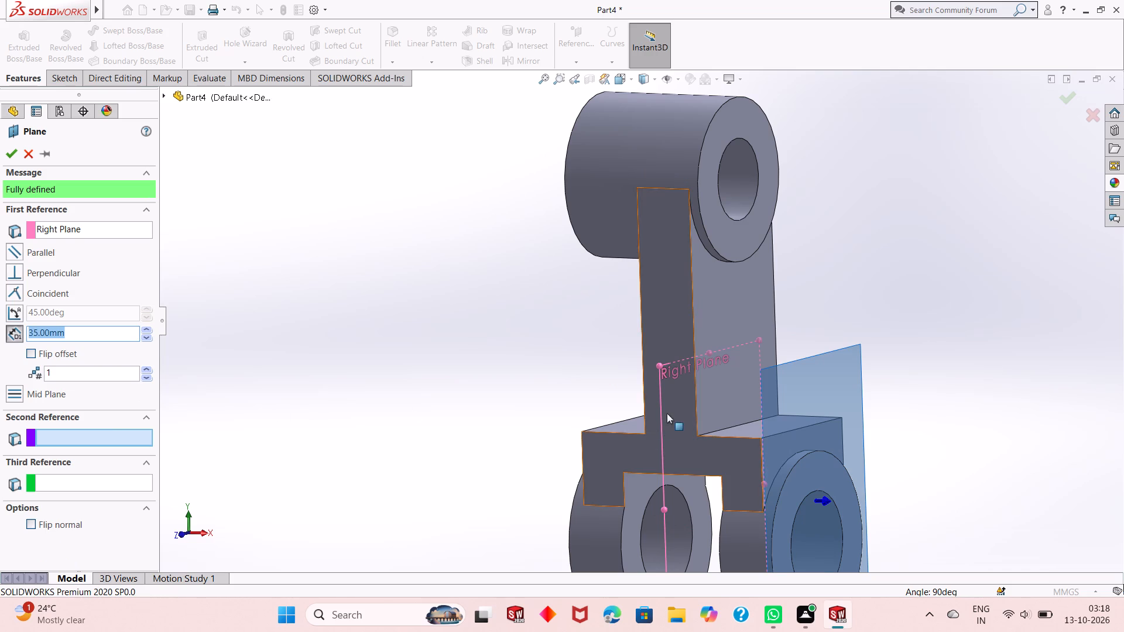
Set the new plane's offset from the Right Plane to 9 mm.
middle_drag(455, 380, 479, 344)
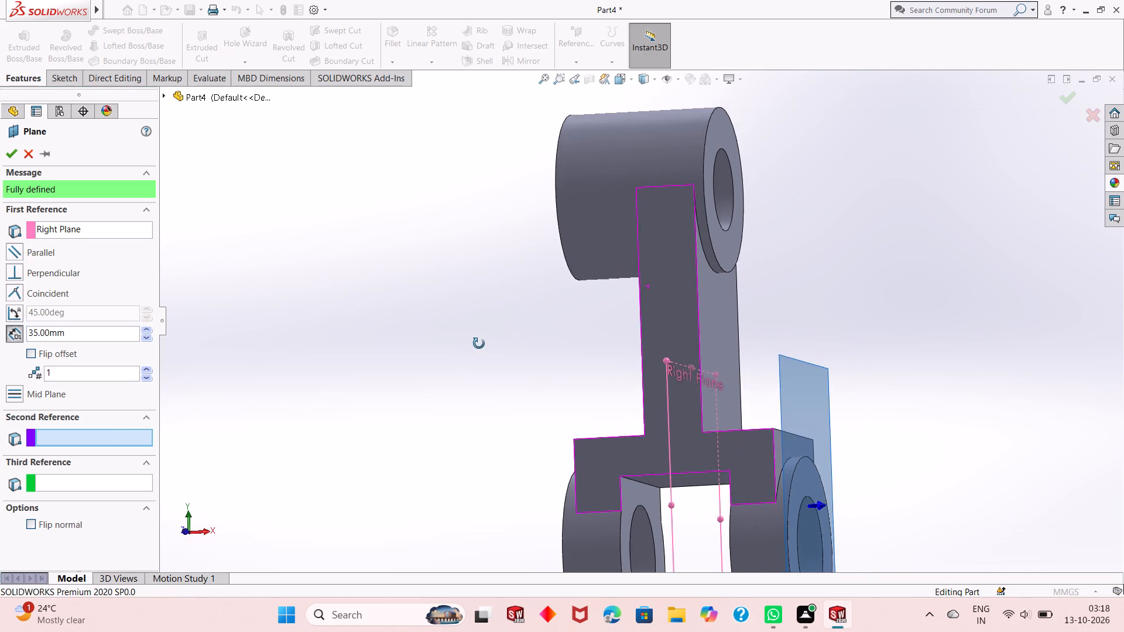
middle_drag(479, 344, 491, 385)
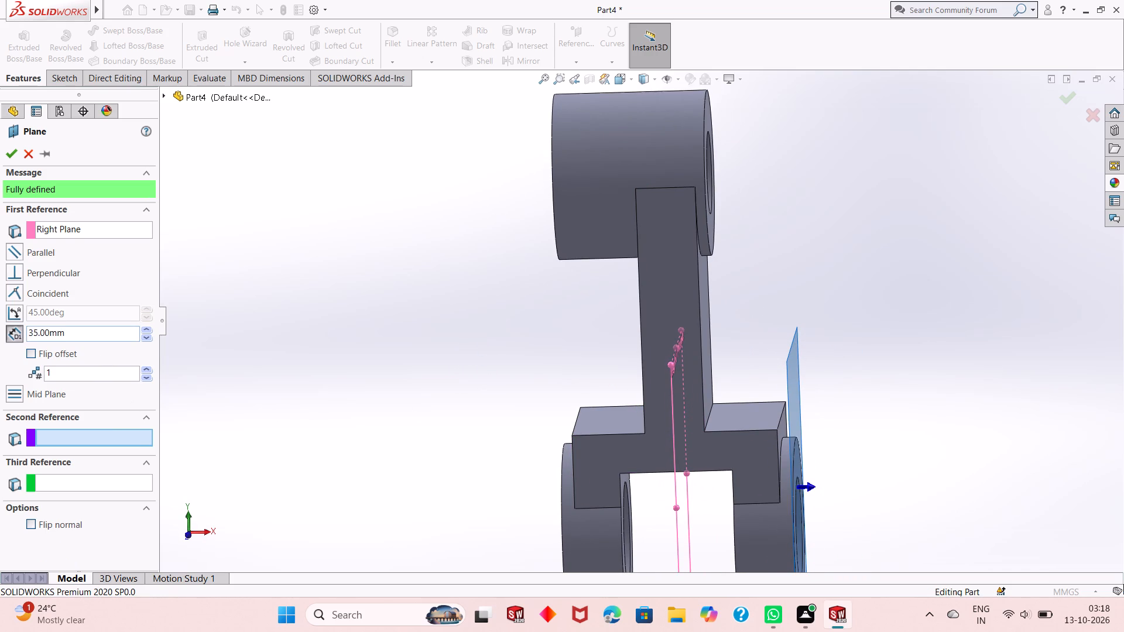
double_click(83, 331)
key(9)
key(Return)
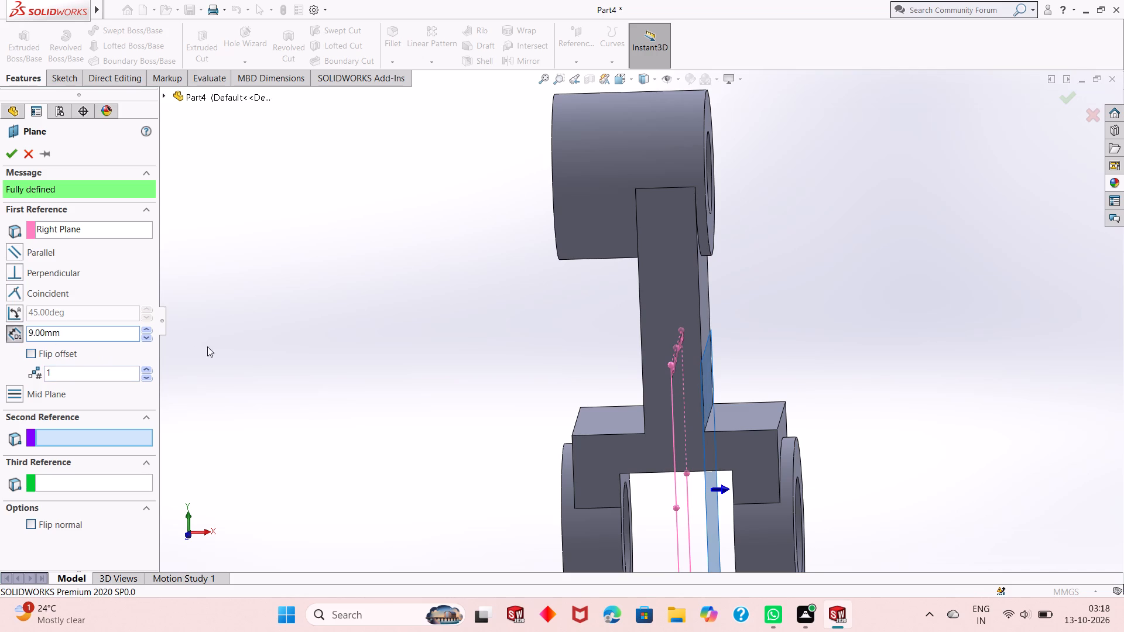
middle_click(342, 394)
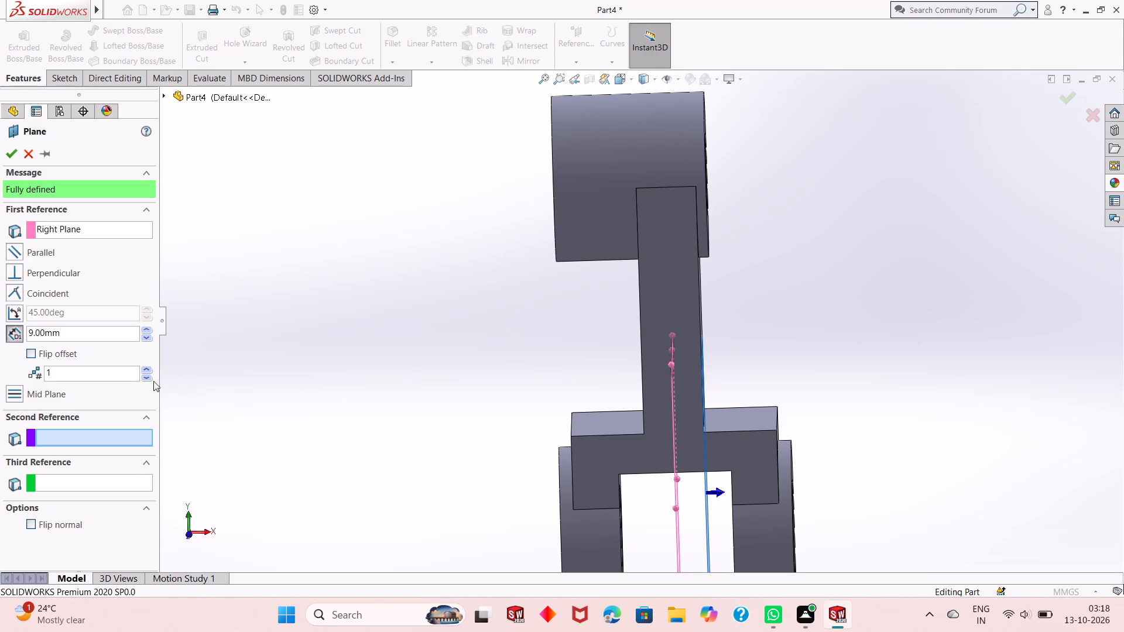
Flip the plane's offset to the opposite side of the Right Plane and set the distance to 1 mm.
double_click(72, 331)
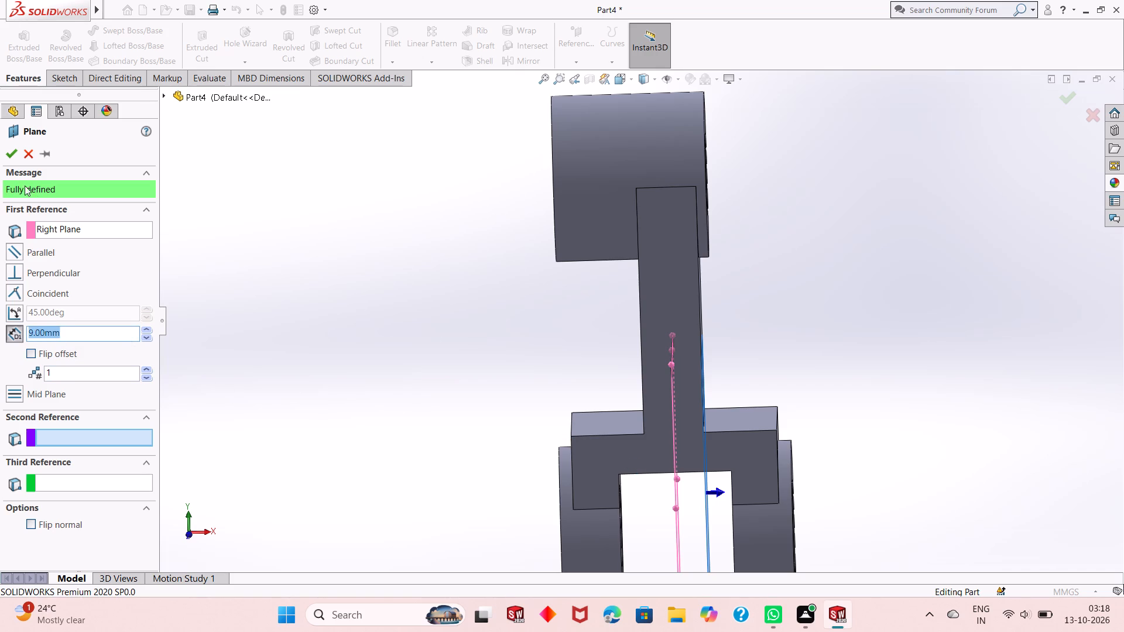
click(28, 353)
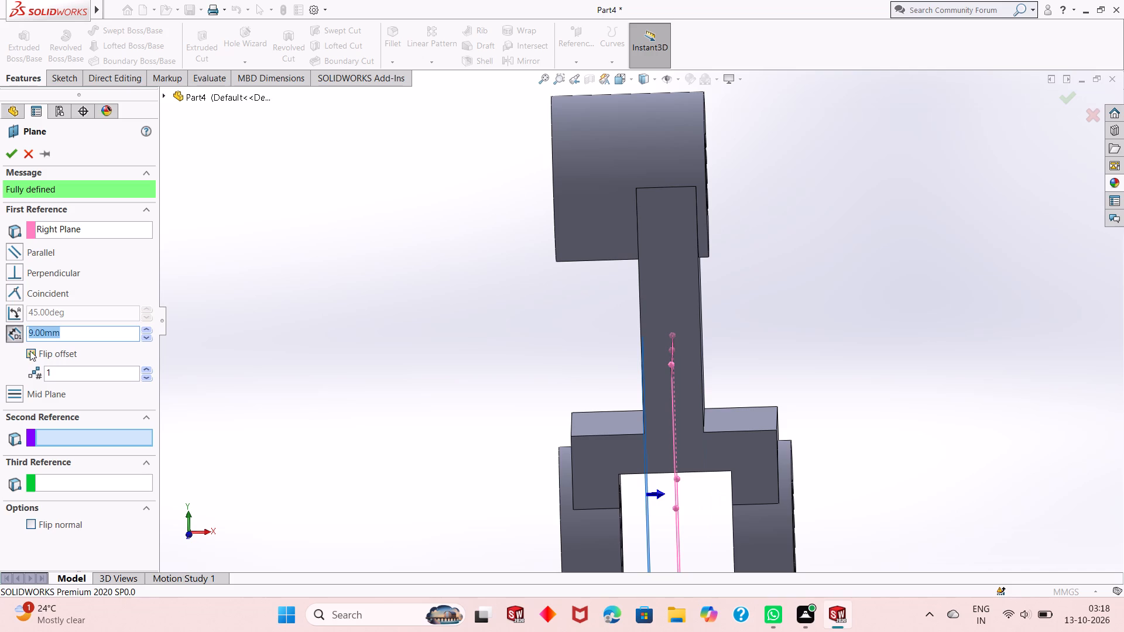
double_click(74, 338)
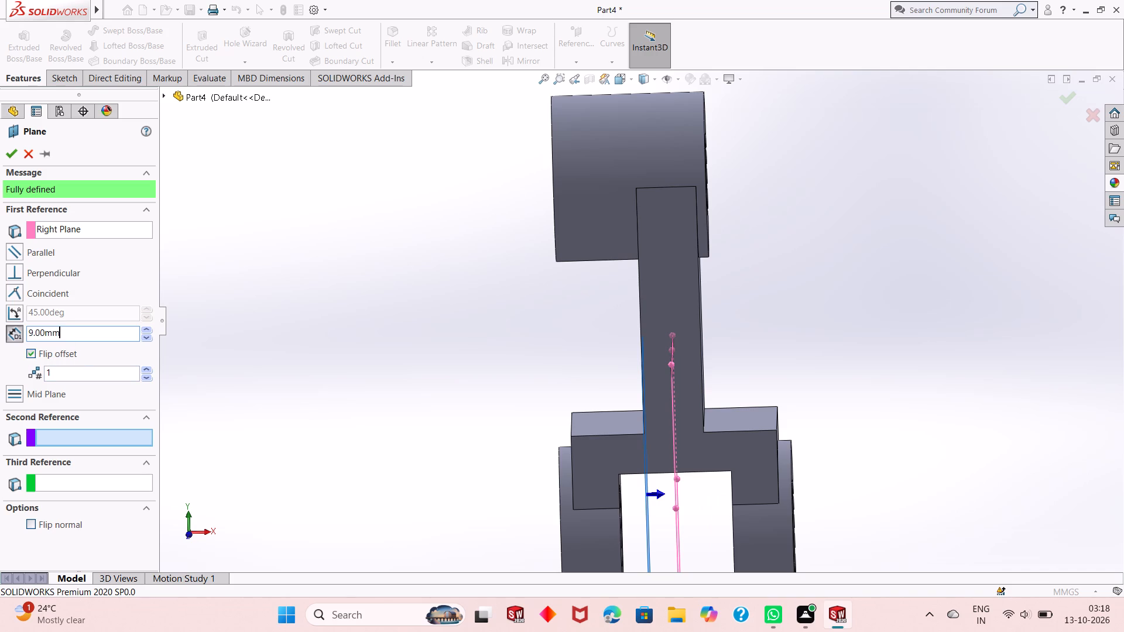
key(1)
key(Return)
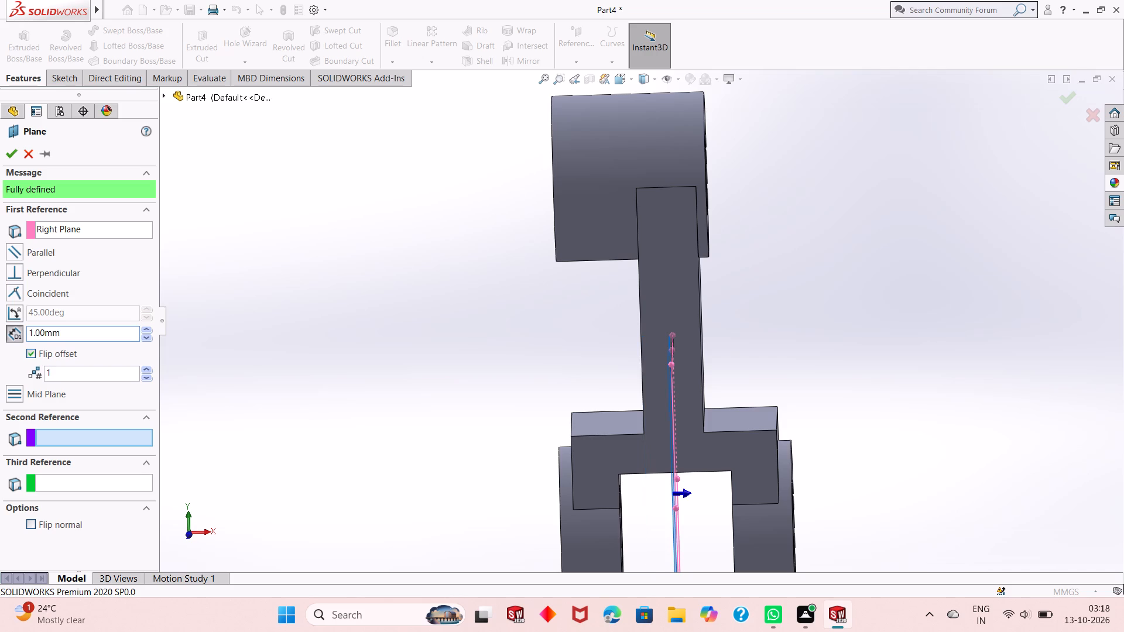
middle_drag(166, 390, 176, 360)
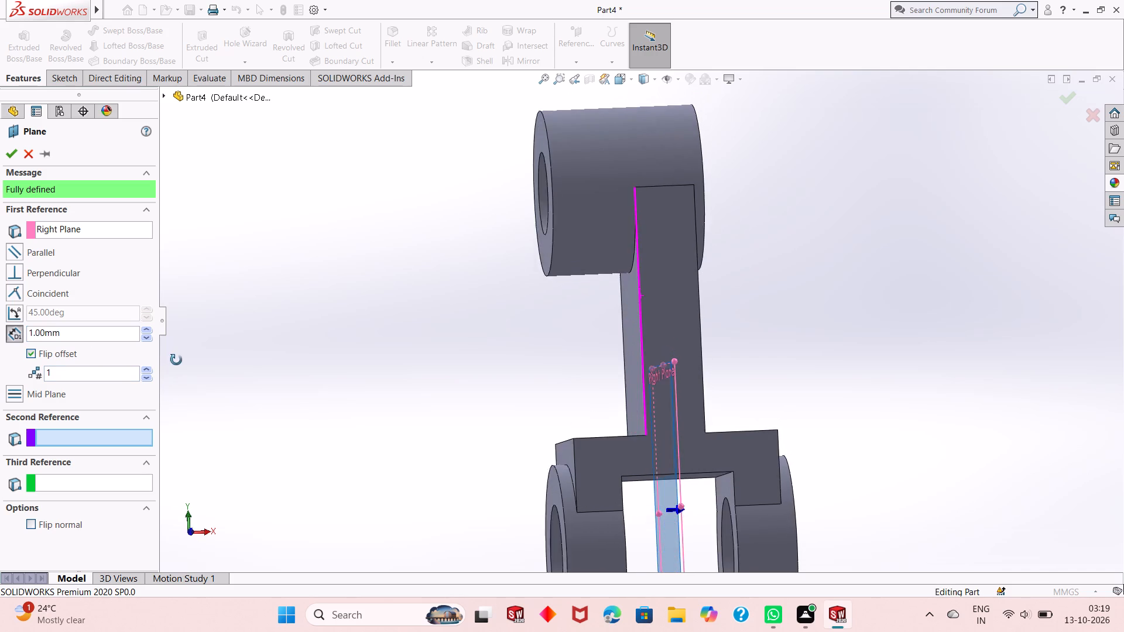
middle_drag(176, 360, 170, 384)
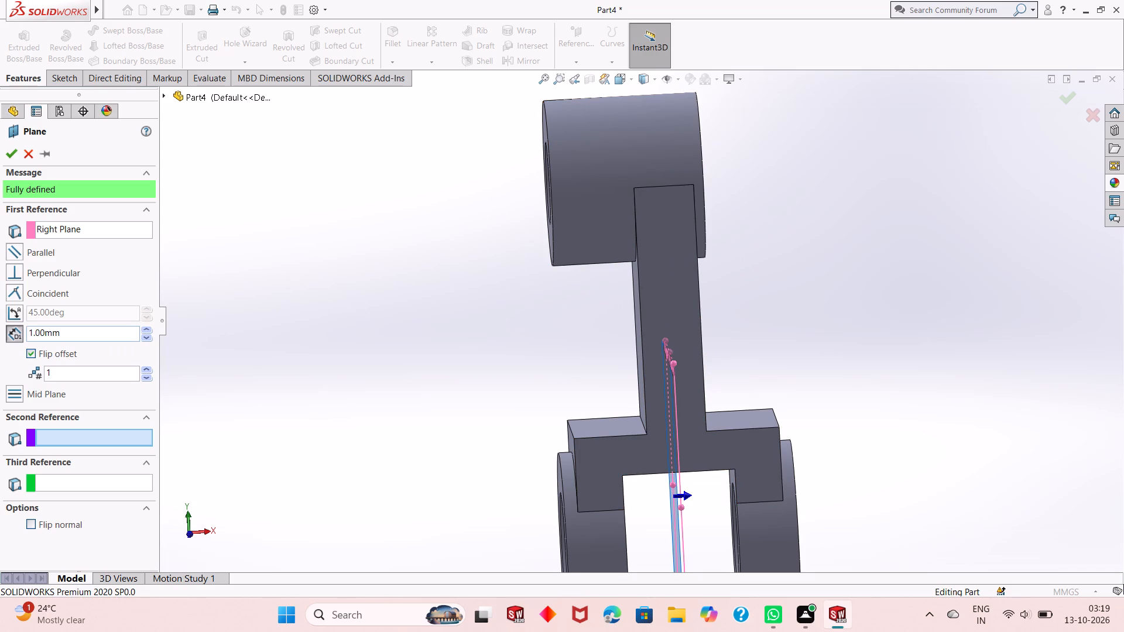
Set the flipped offset from the Right Plane to 2 mm and create the reference plane.
double_click(74, 332)
key(2)
key(Return)
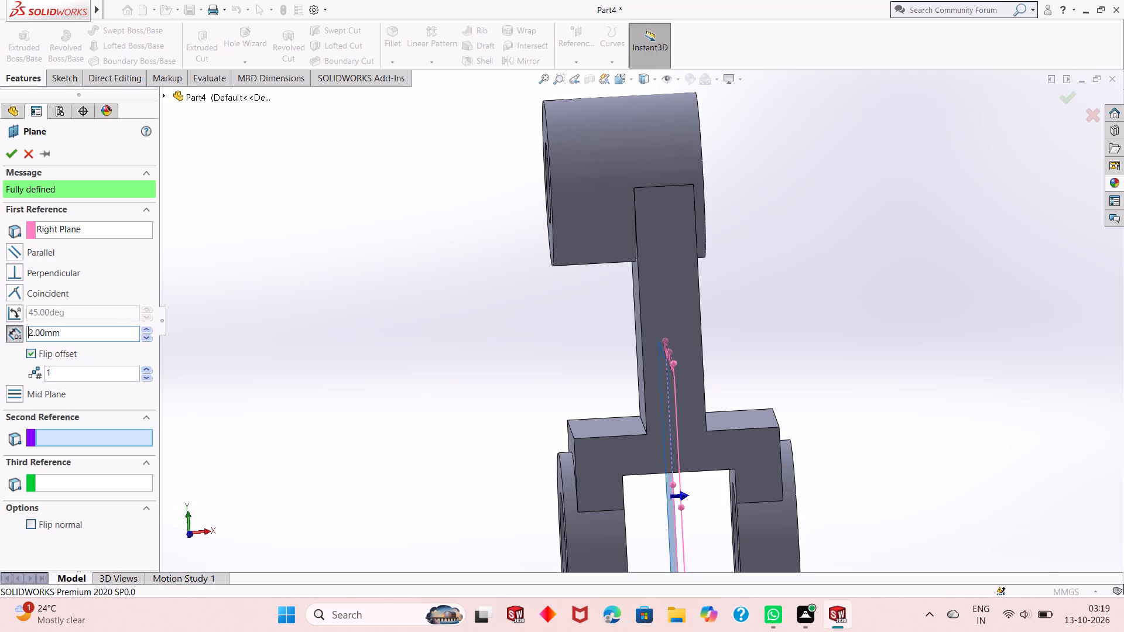
middle_drag(450, 403, 451, 410)
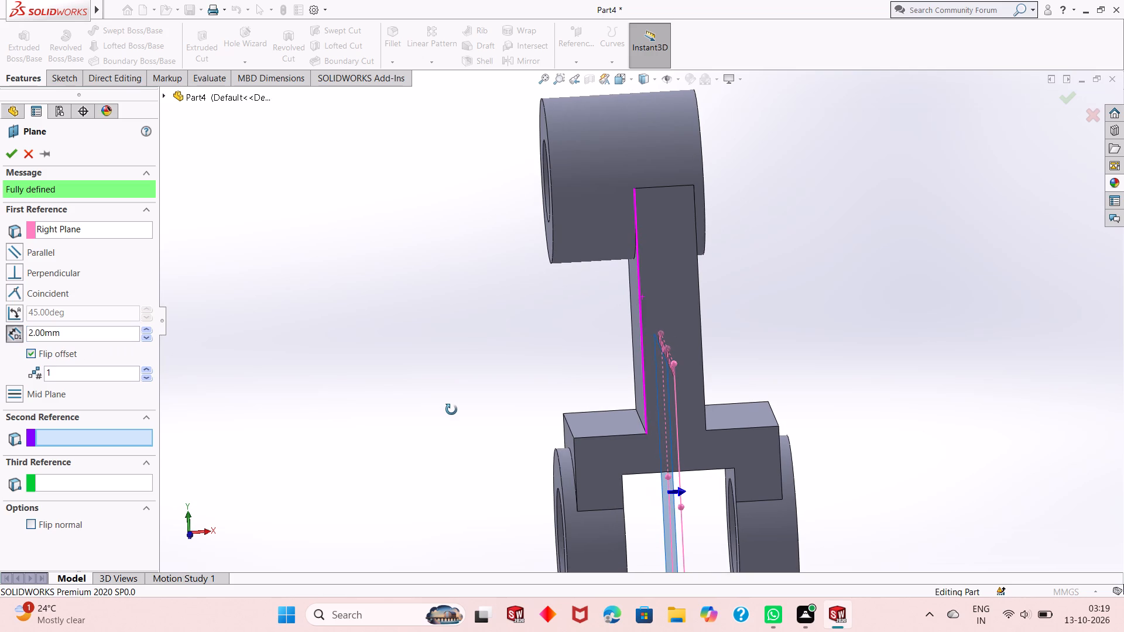
middle_drag(451, 410, 451, 411)
middle_drag(447, 420, 443, 410)
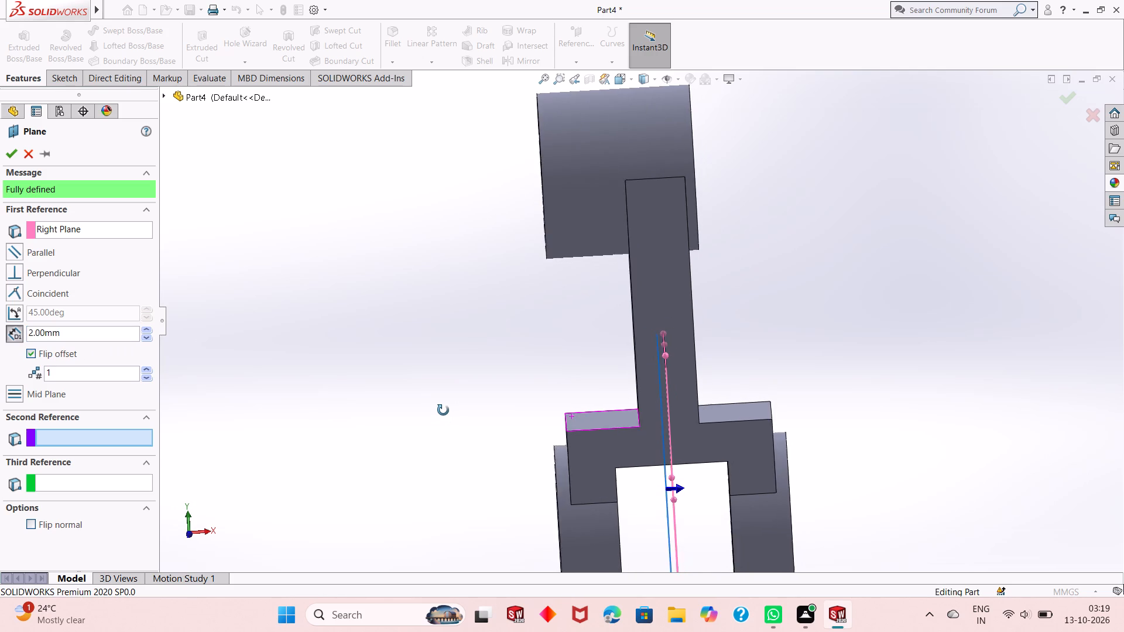
middle_drag(443, 410, 442, 409)
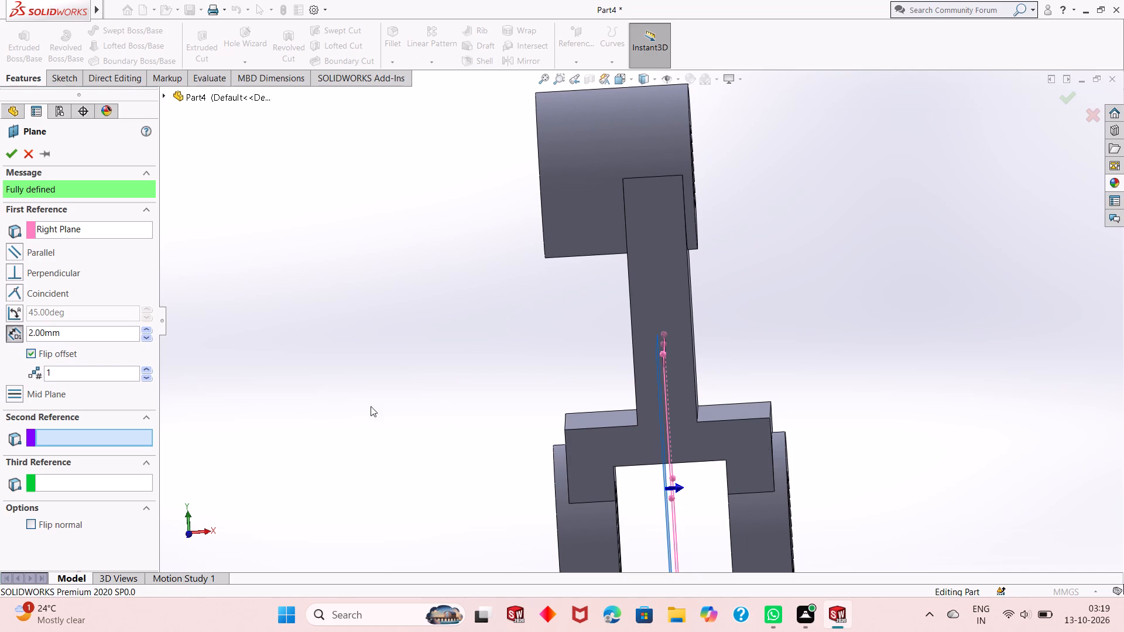
click(11, 156)
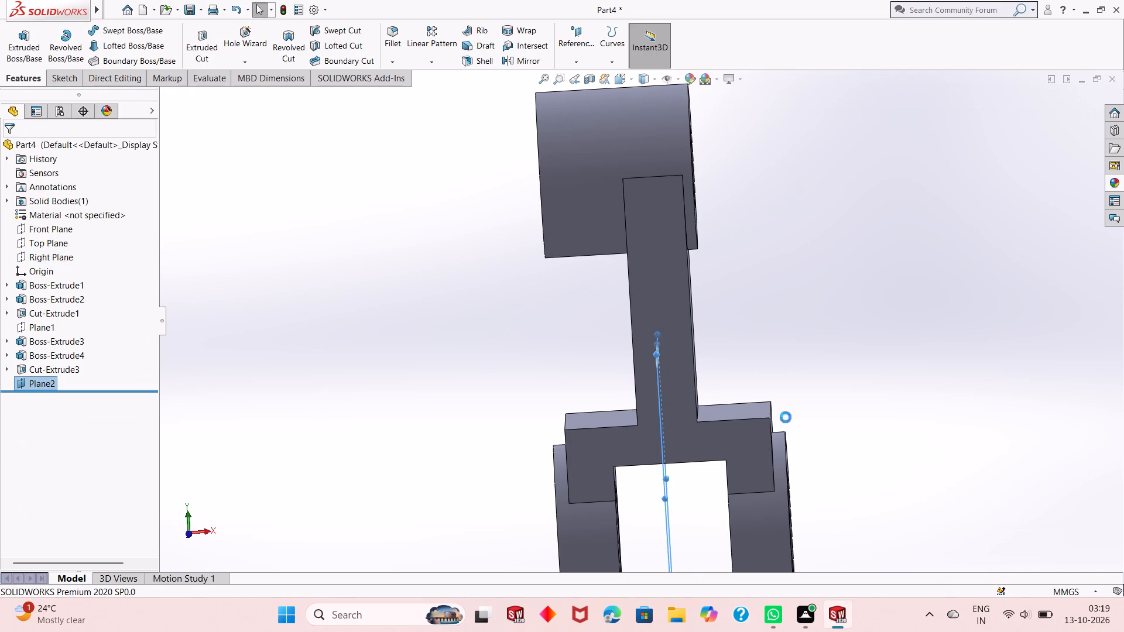
Stretch the new plane's upper boundary upward until it extends past the top of the upper boss.
middle_drag(800, 411, 669, 375)
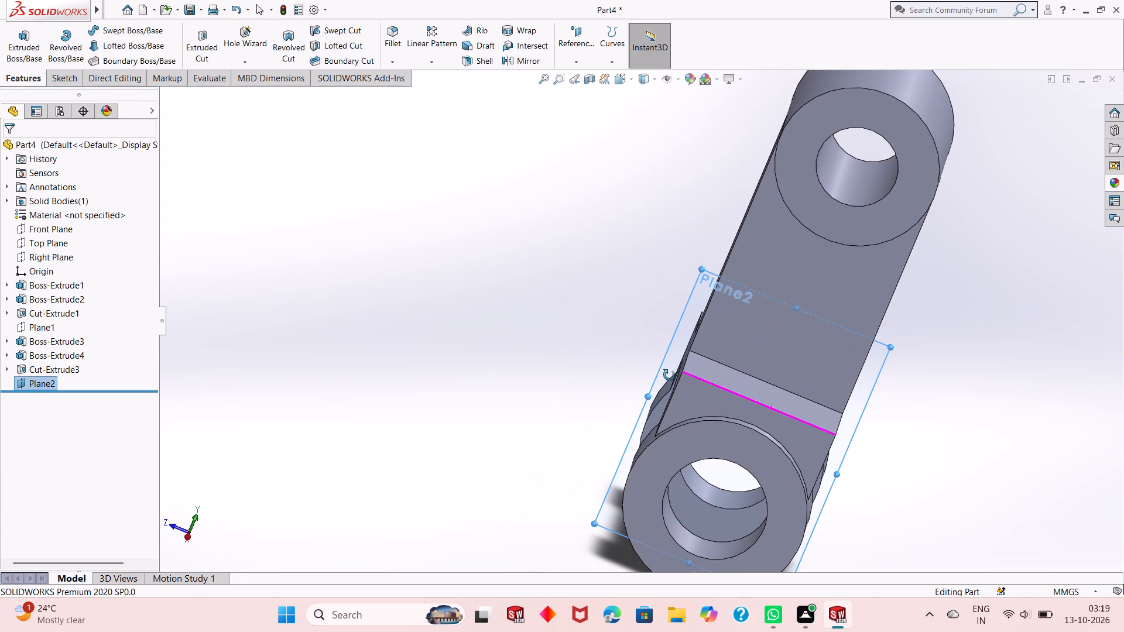
middle_drag(669, 375, 659, 302)
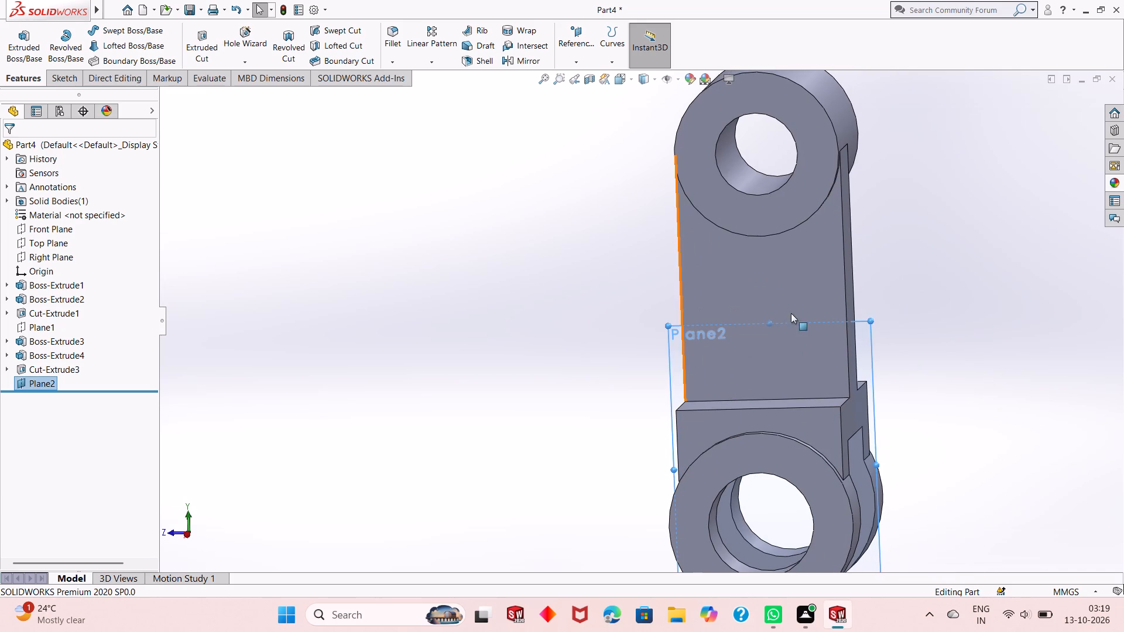
drag(768, 323, 797, 68)
scroll(800, 408, down, 2)
scroll(800, 414, up, 4)
scroll(697, 353, up, 1)
middle_drag(697, 353, 711, 310)
scroll(698, 279, up, 1)
scroll(677, 195, down, 4)
middle_drag(671, 344, 671, 412)
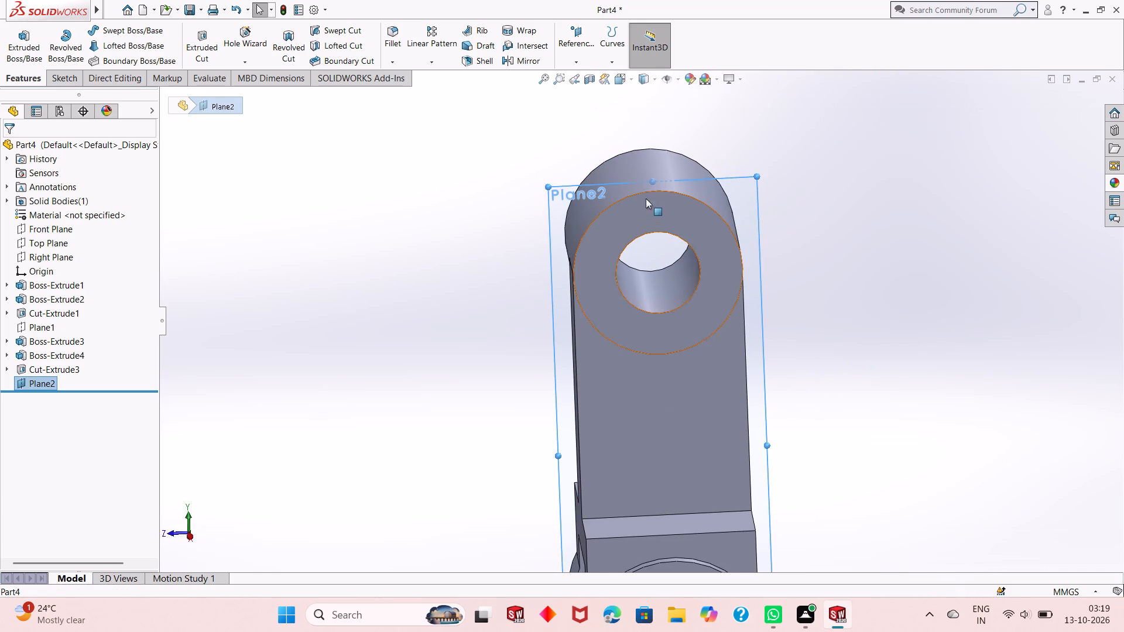
drag(649, 183, 659, 116)
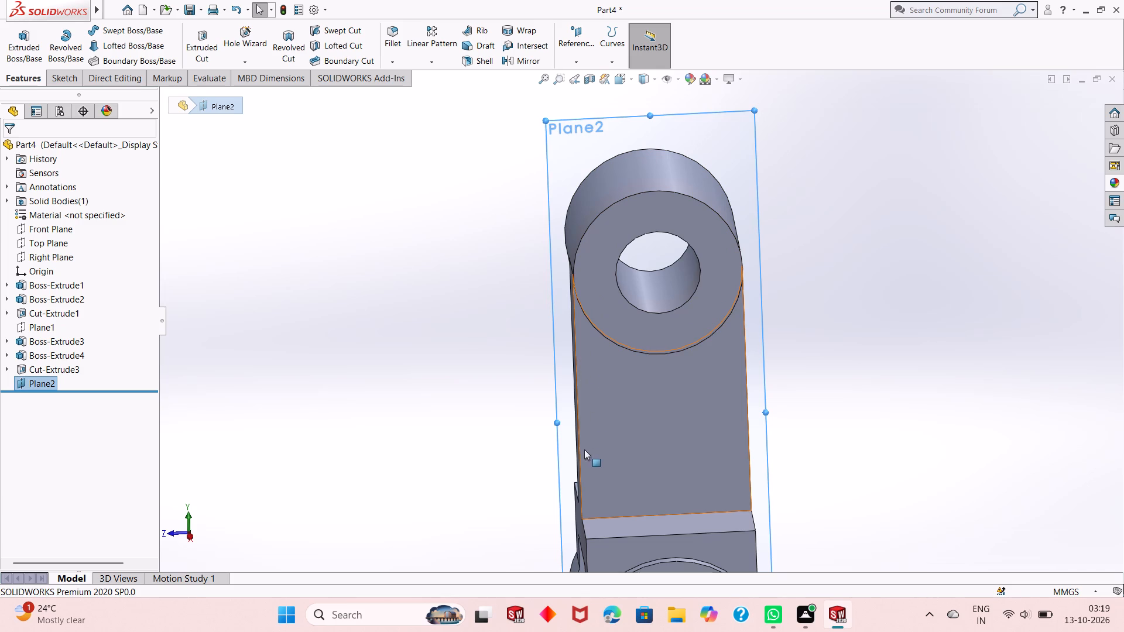
Start a new sketch on the stretched offset plane, viewed normal to it.
click(559, 387)
click(613, 349)
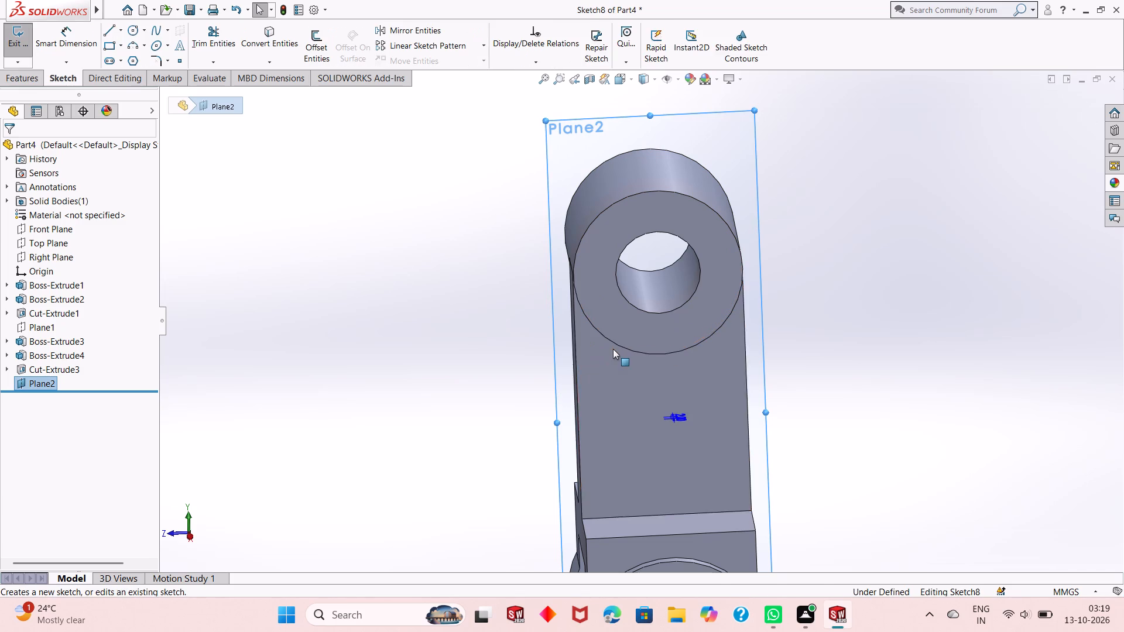
key(ctrl+8)
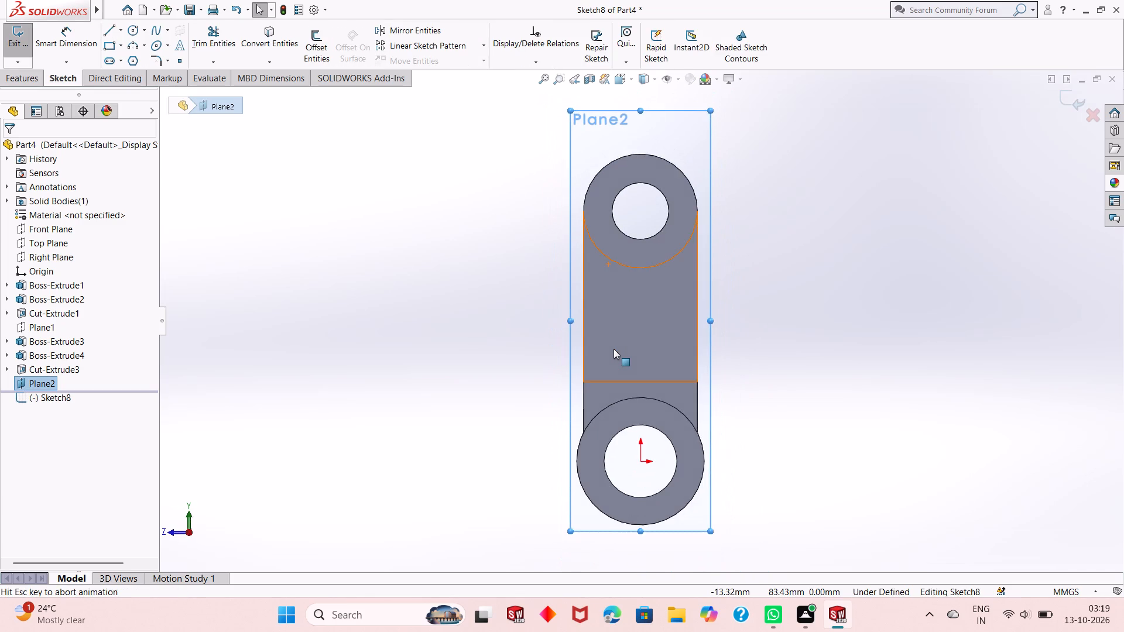
scroll(614, 349, up, 2)
scroll(625, 250, down, 2)
click(756, 324)
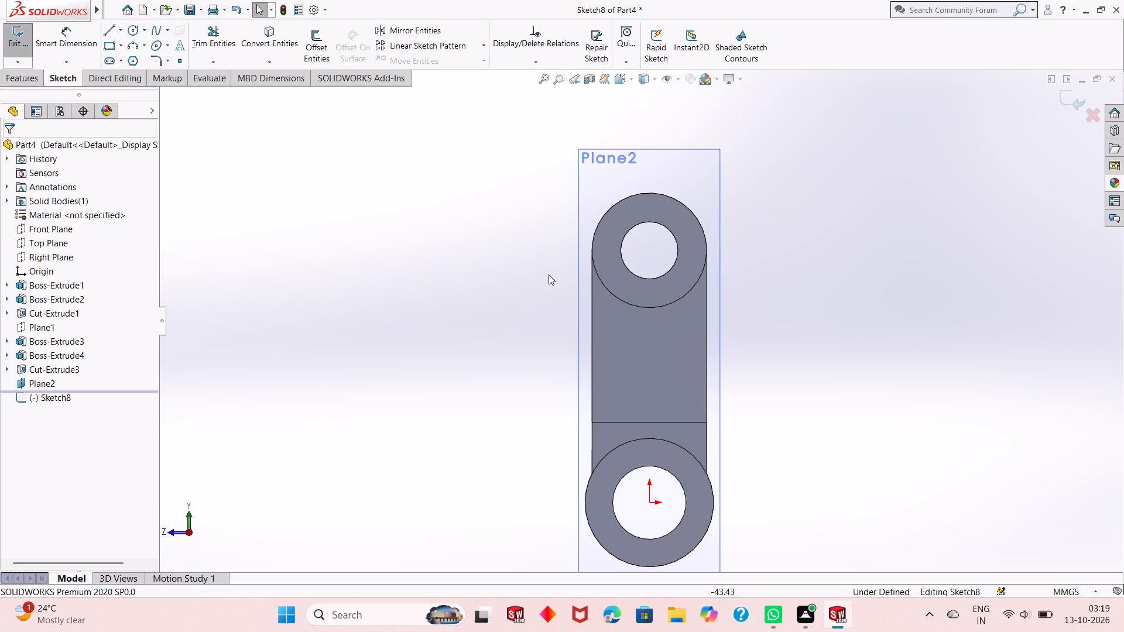
scroll(815, 372, down, 1)
scroll(815, 372, up, 3)
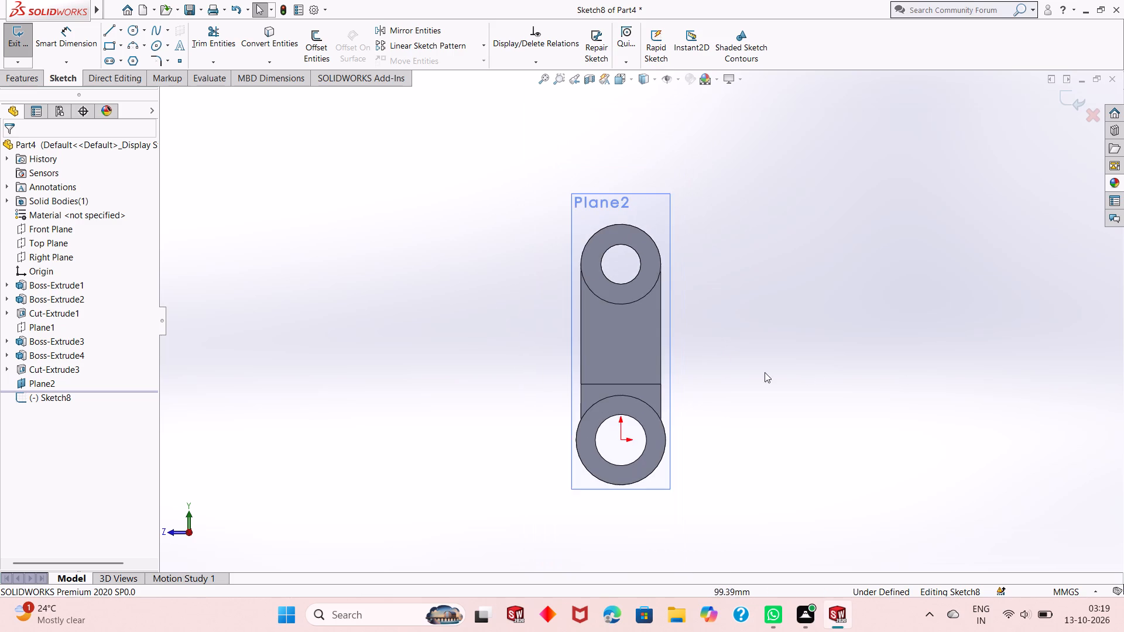
scroll(399, 320, down, 1)
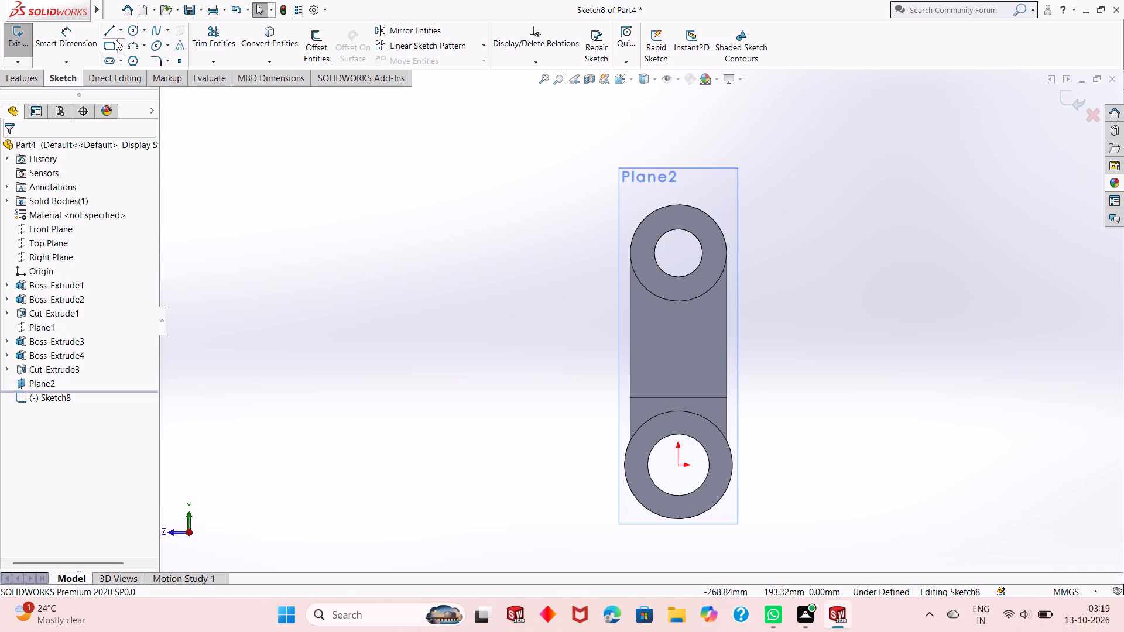
Sketch a circle of about 22 mm radius clear of the part, beside the upper boss on the +Z side.
click(131, 29)
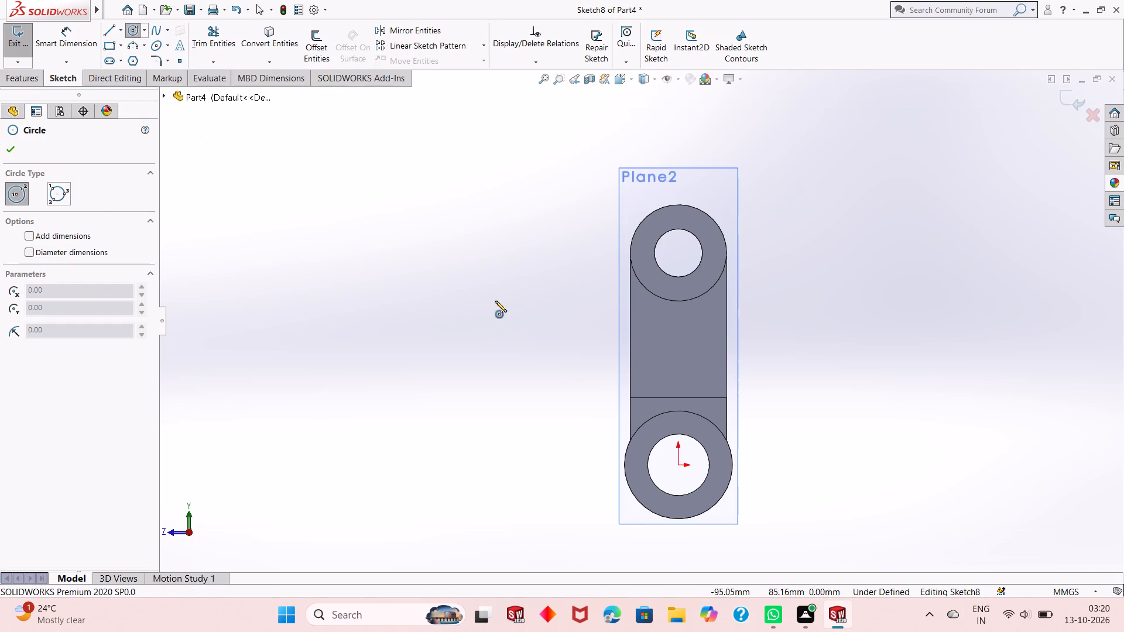
click(525, 261)
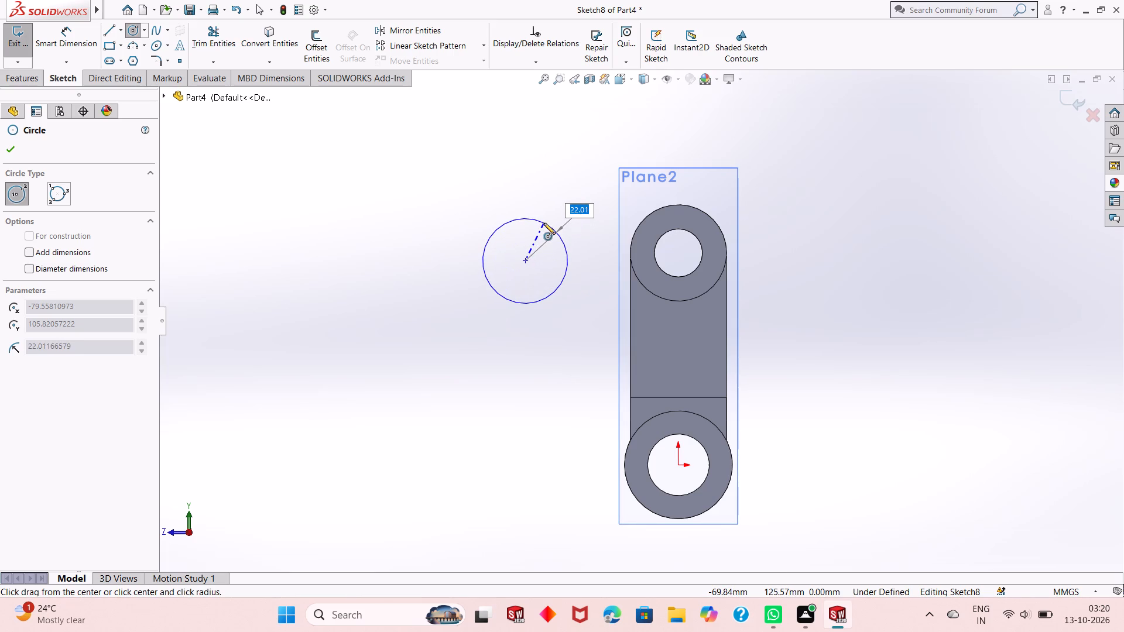
click(544, 223)
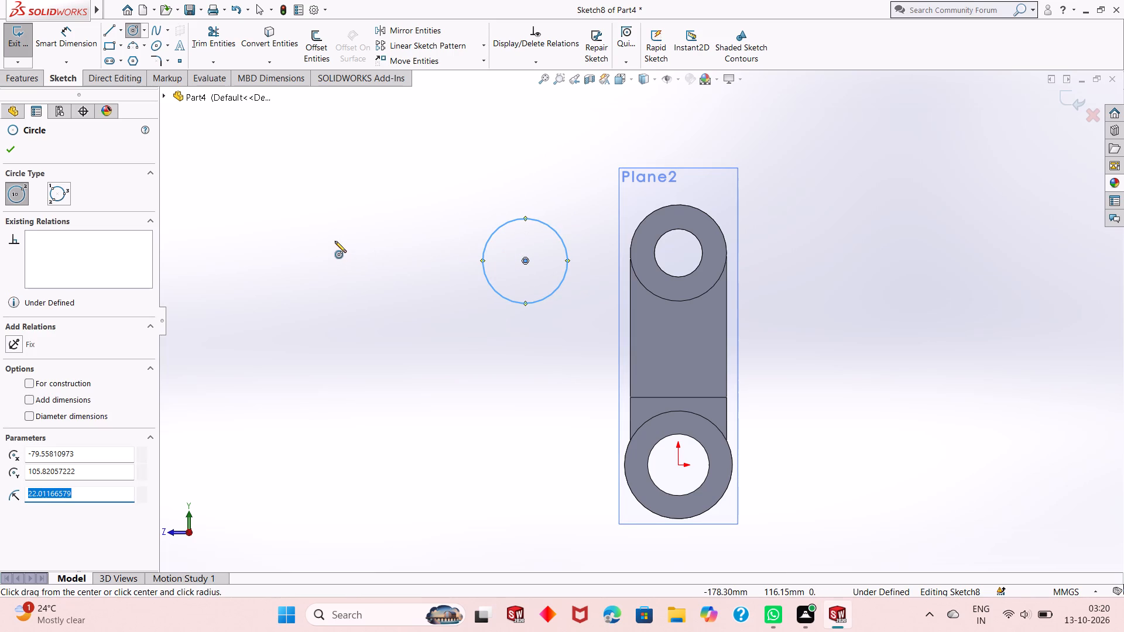
right_click(339, 238)
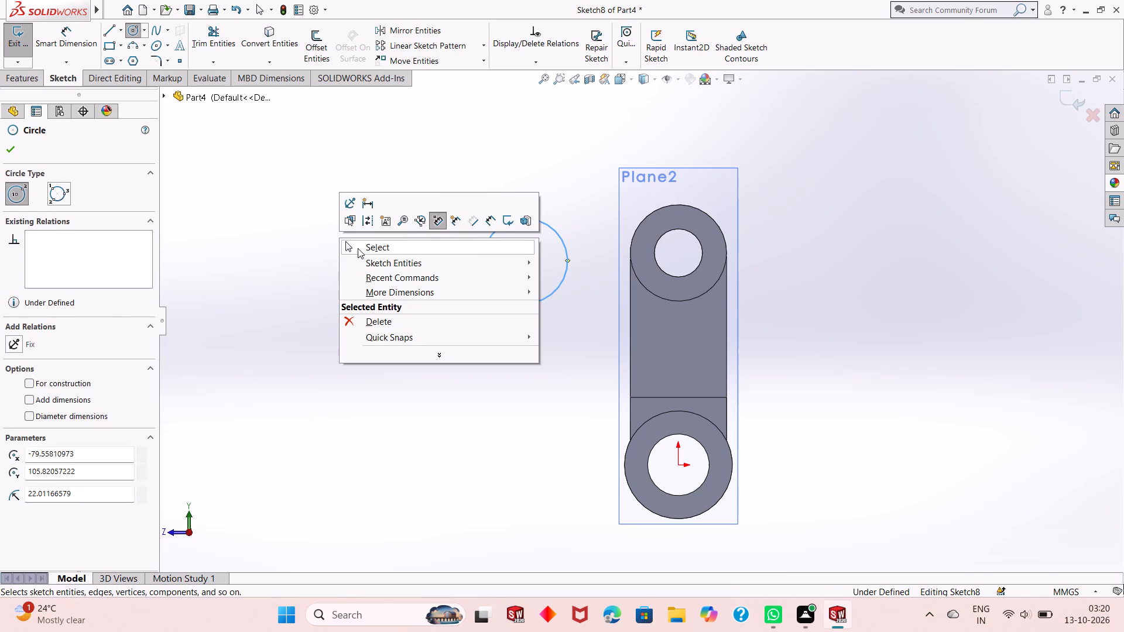
click(358, 248)
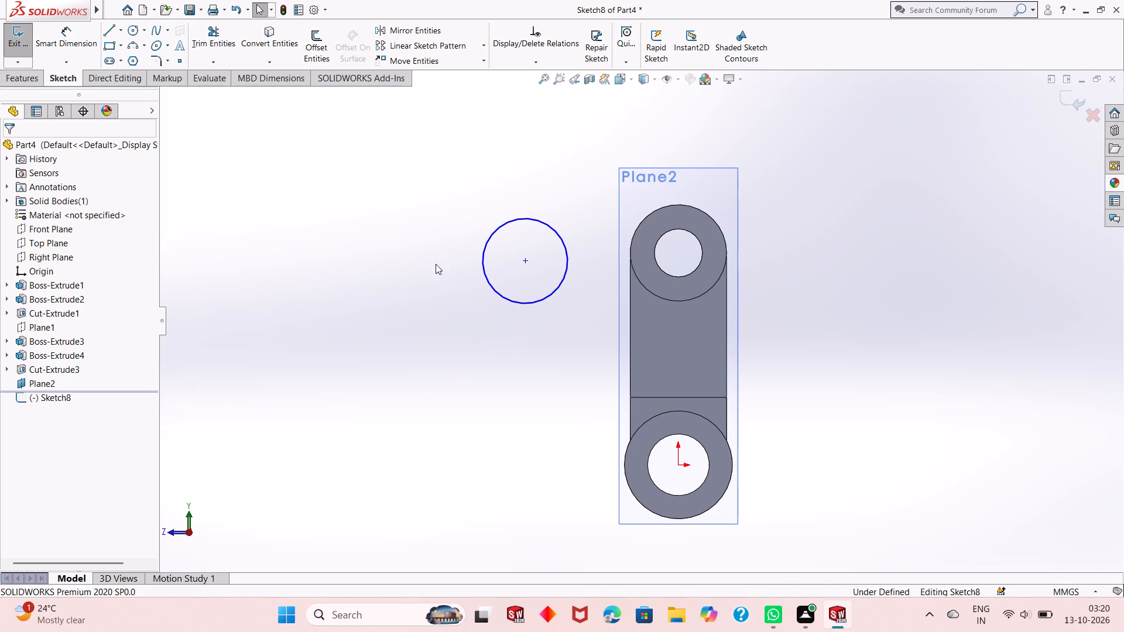
middle_drag(416, 259, 421, 288)
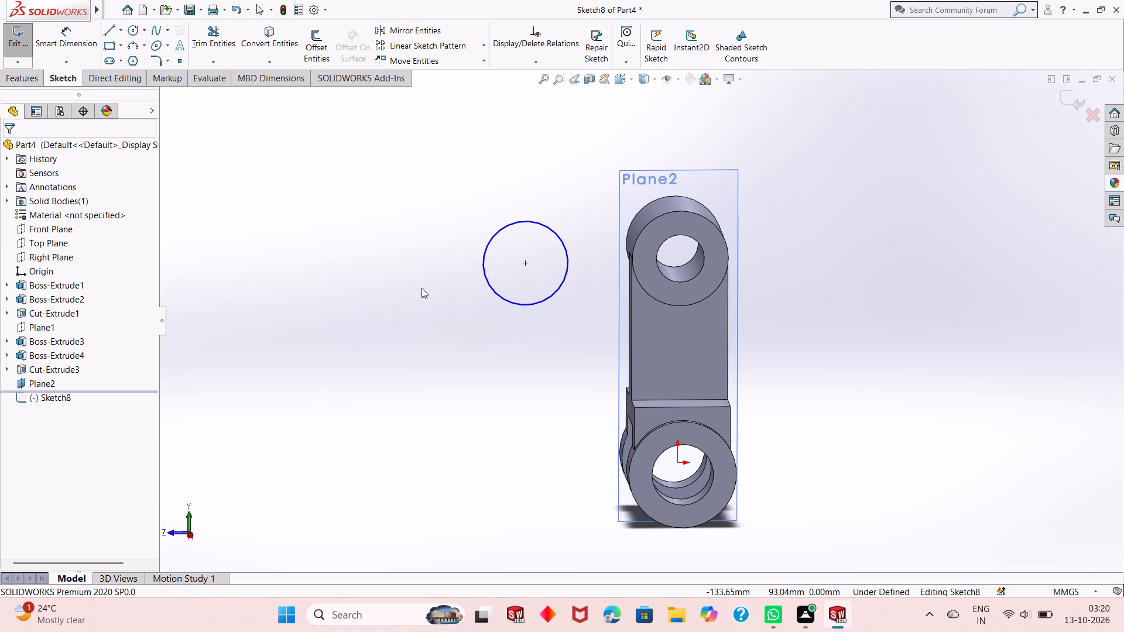
key(ctrl+8)
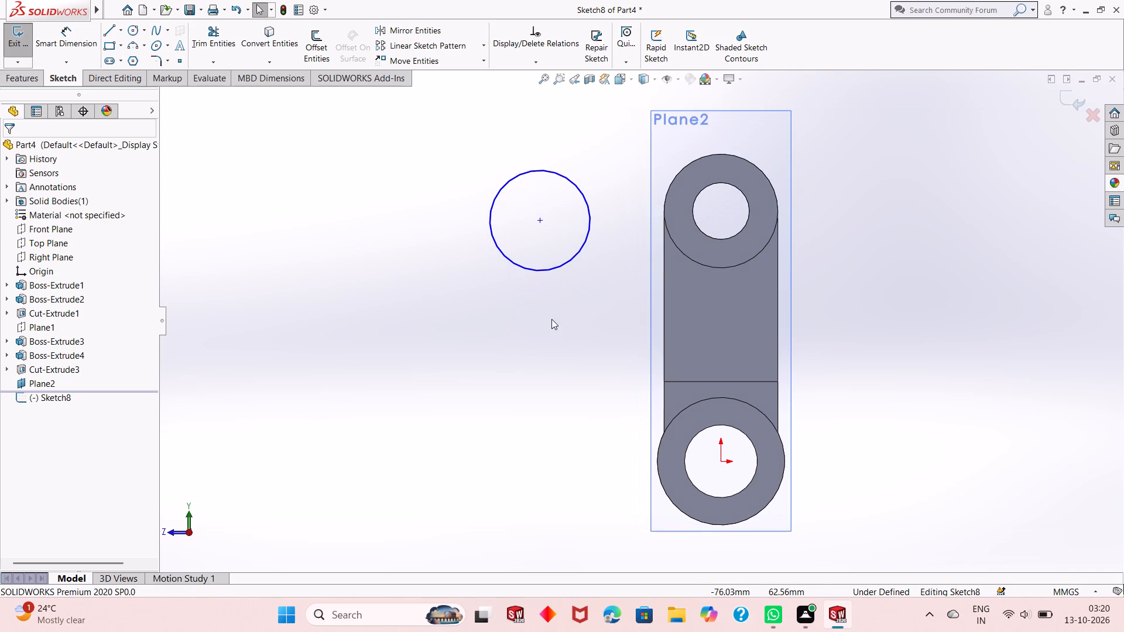
Dimension the sketched circle beside the upper boss with a diameter of 36 mm.
scroll(545, 315, up, 2)
scroll(666, 226, down, 1)
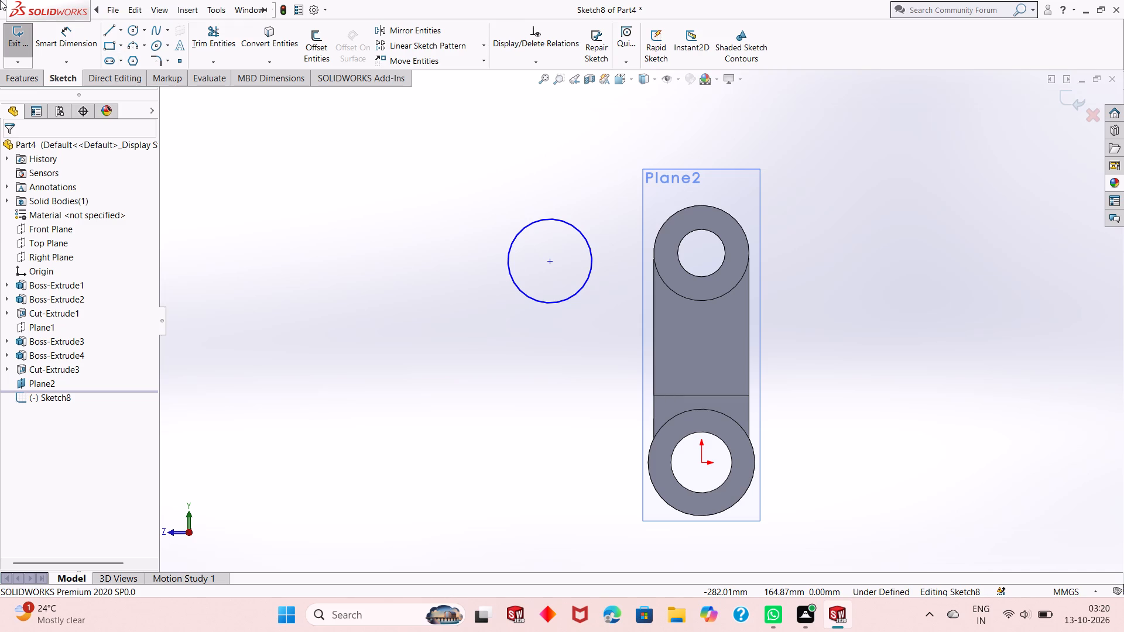
click(60, 47)
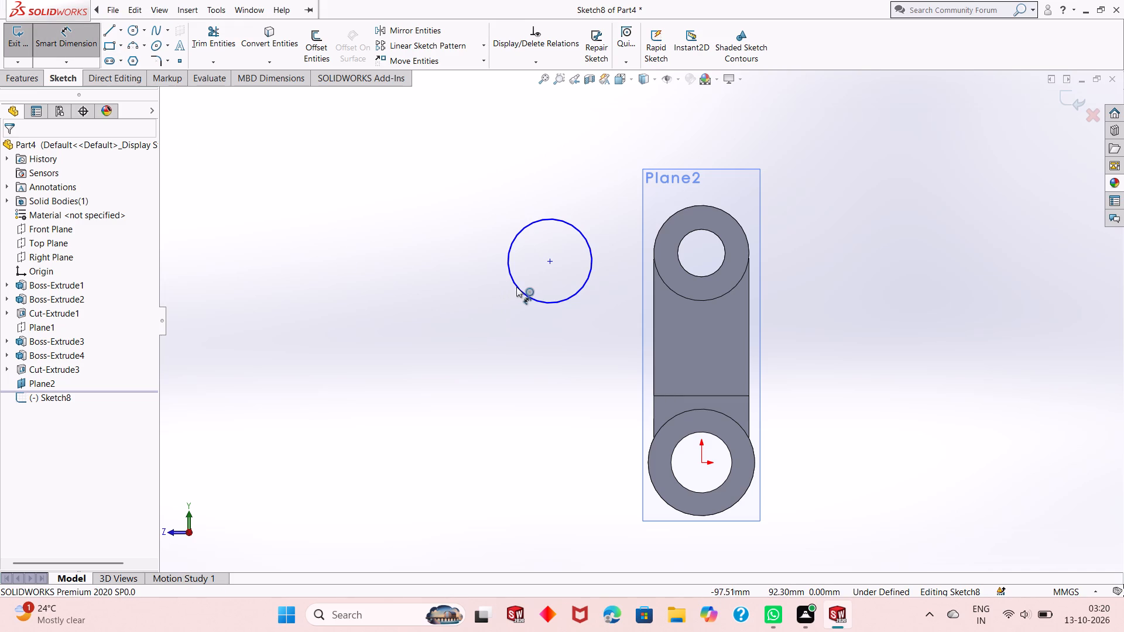
click(519, 287)
click(472, 332)
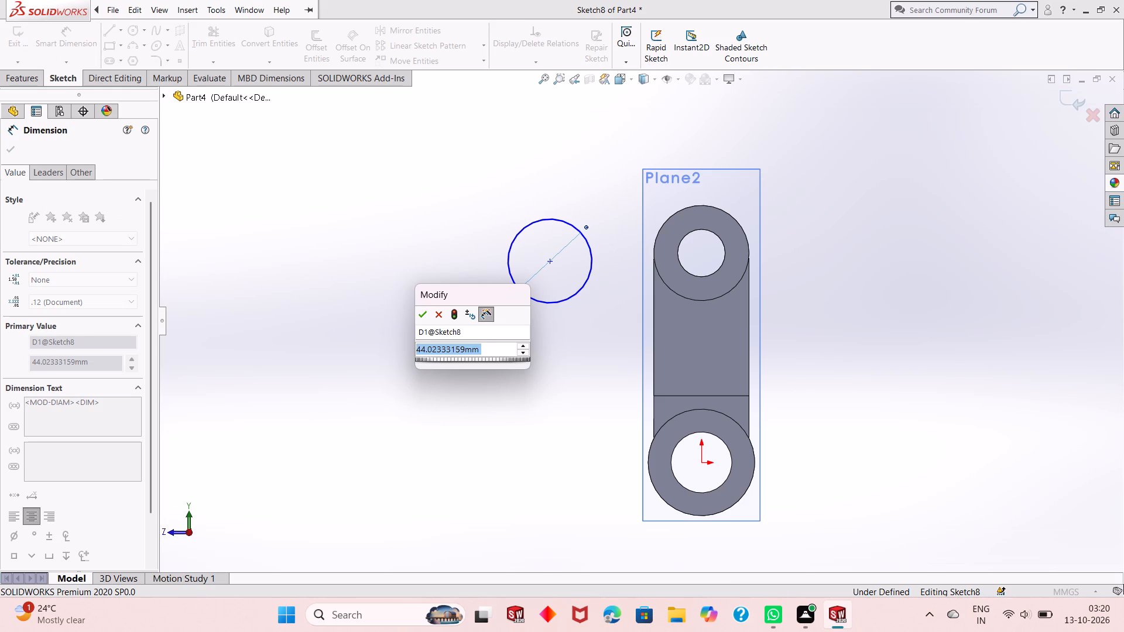
text(36)
key(Return)
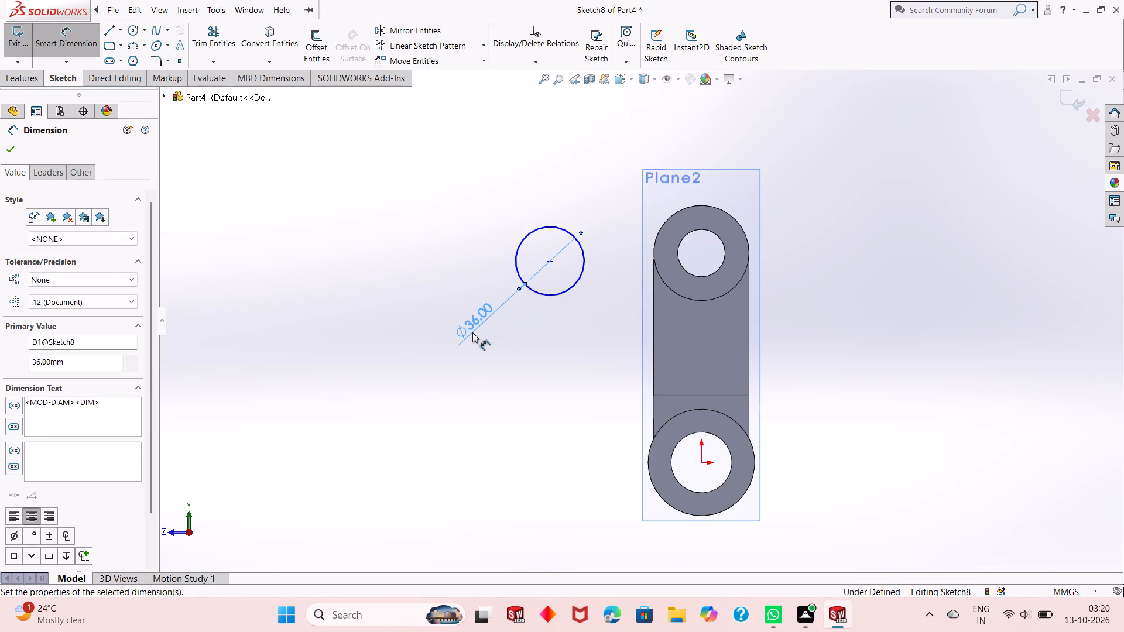
Dimension the horizontal distance from the circle's centre to the upper boss's bore centre as 85 mm.
click(551, 263)
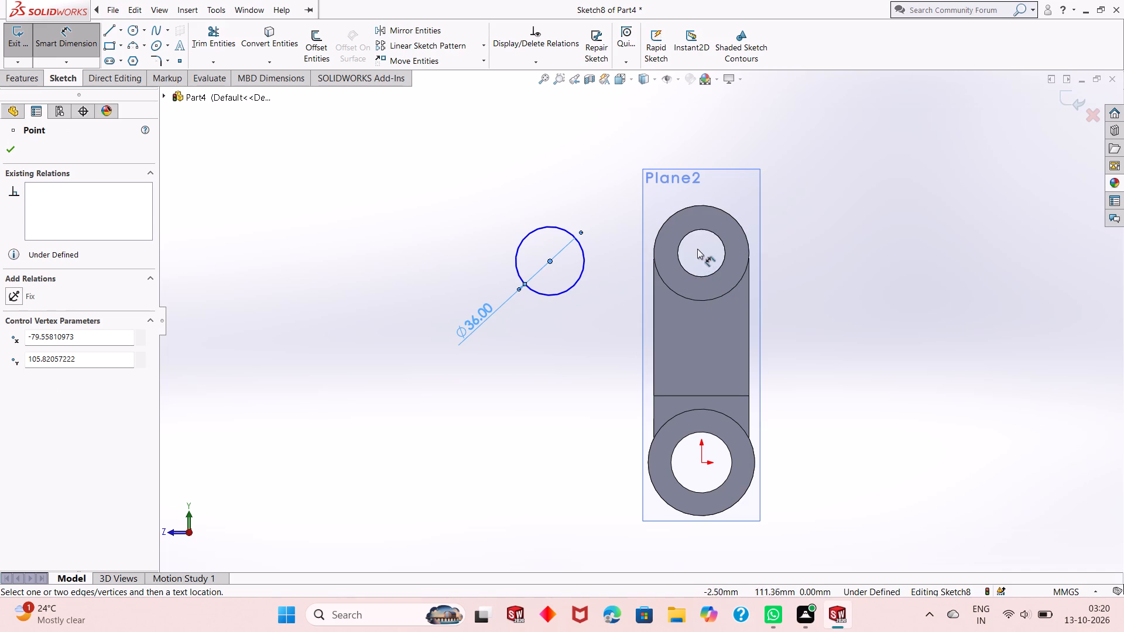
click(700, 229)
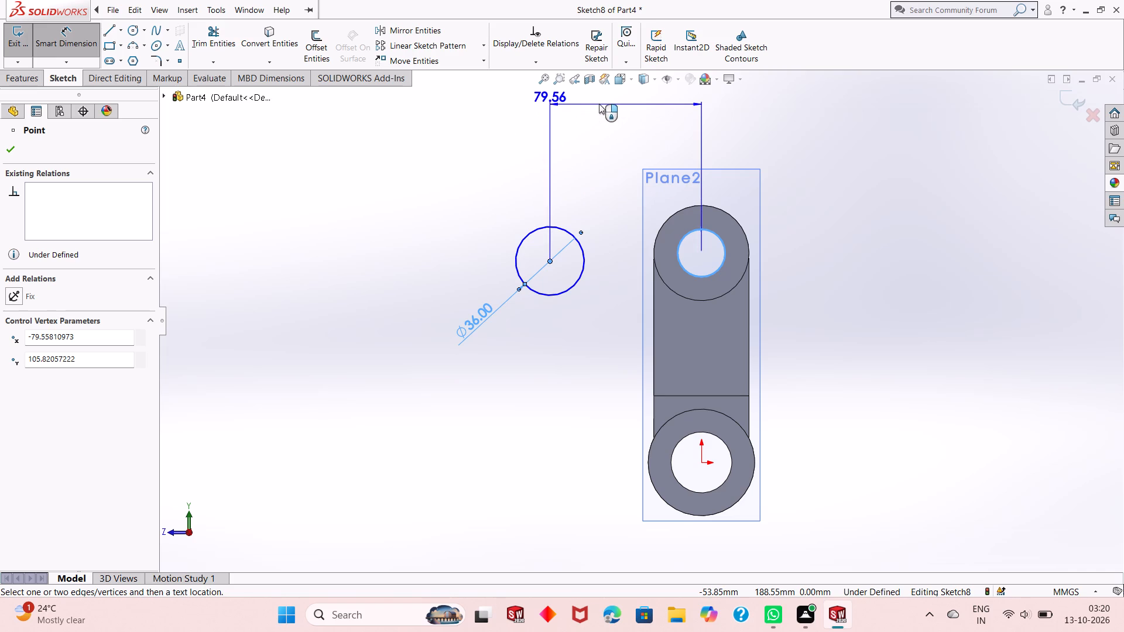
click(599, 104)
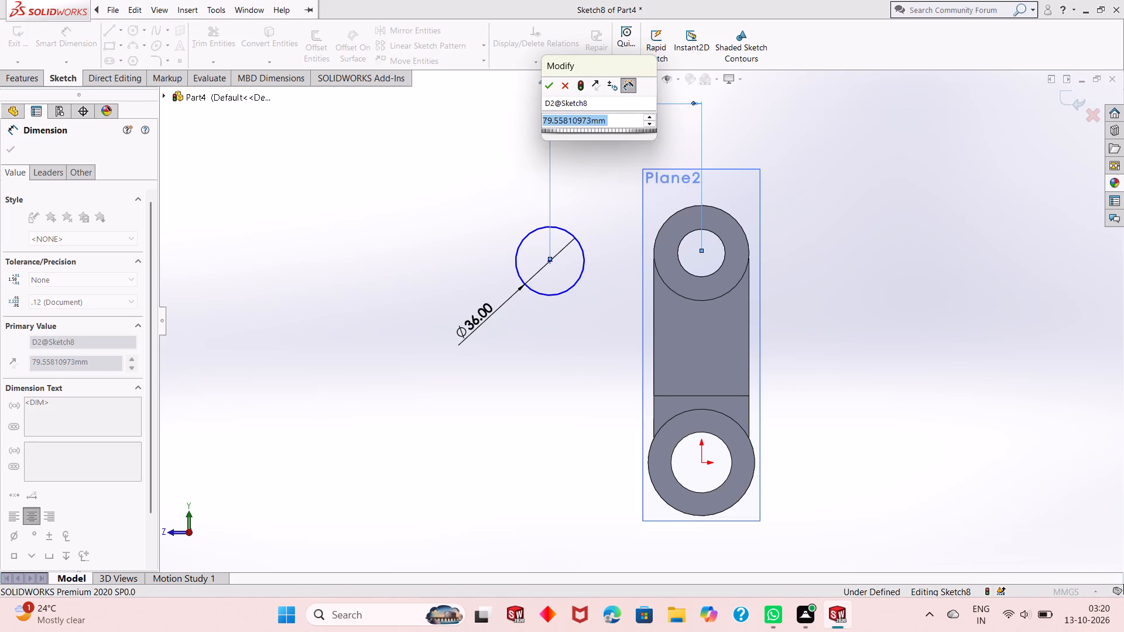
text(85)
key(Return)
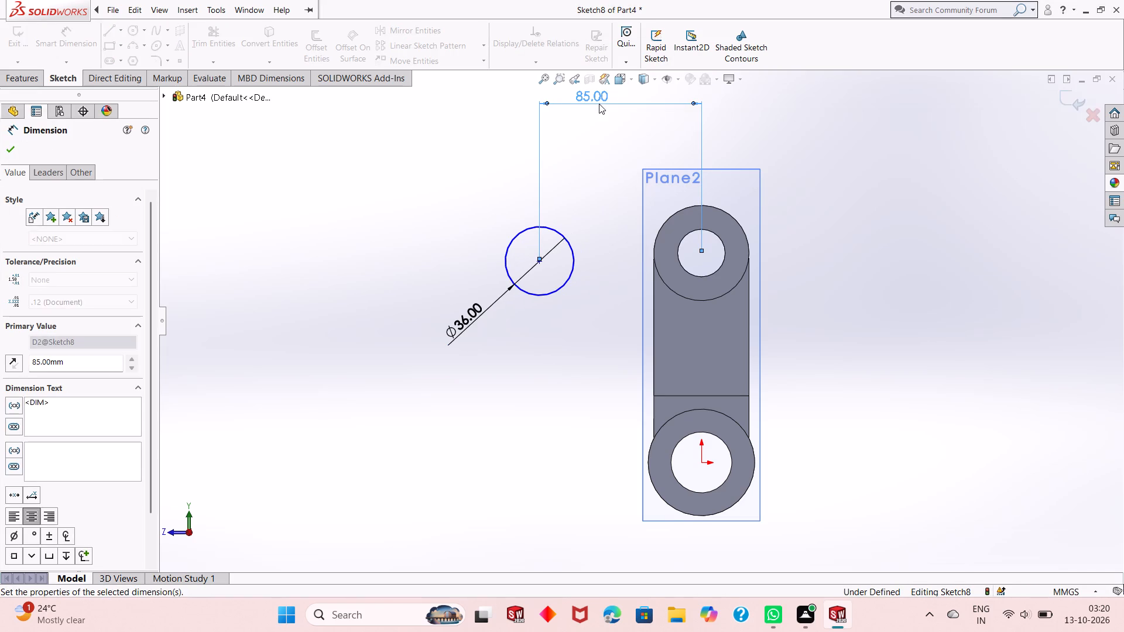
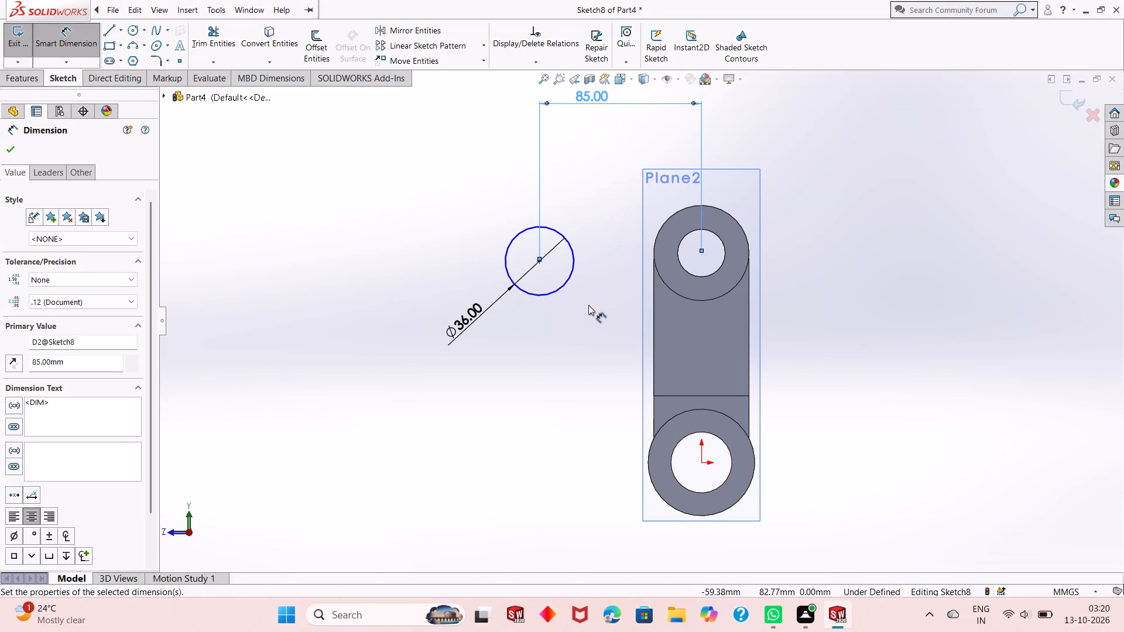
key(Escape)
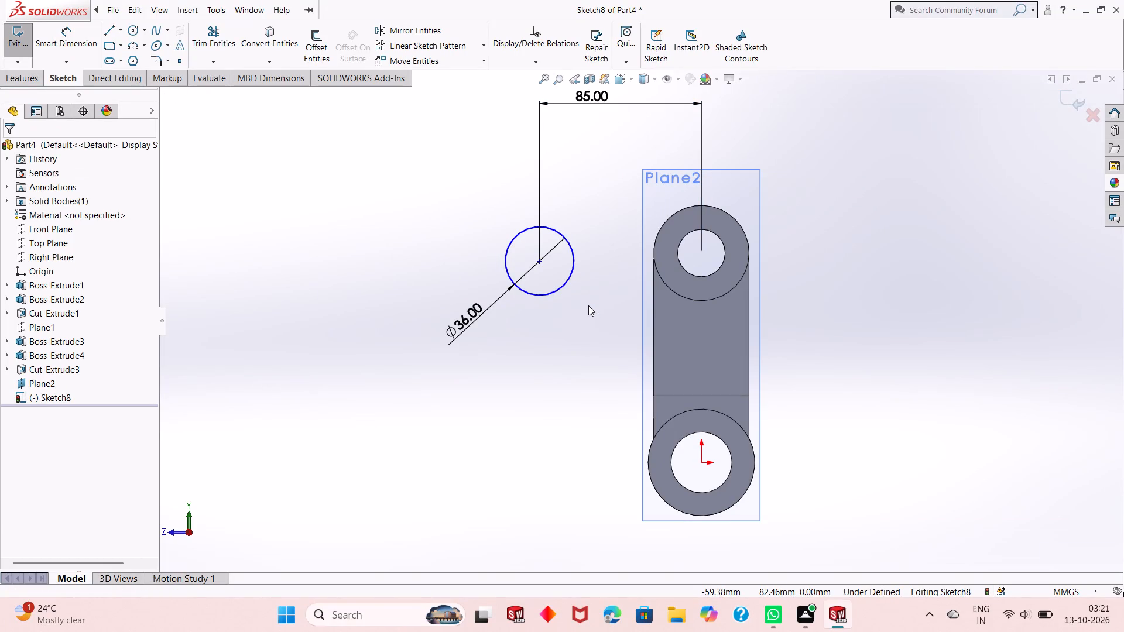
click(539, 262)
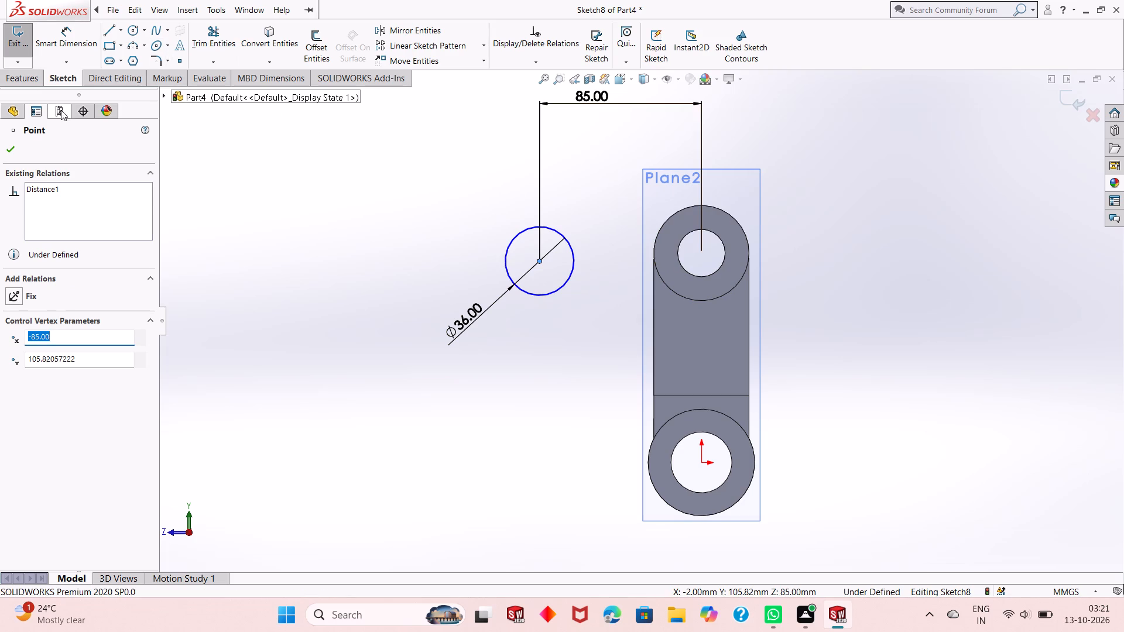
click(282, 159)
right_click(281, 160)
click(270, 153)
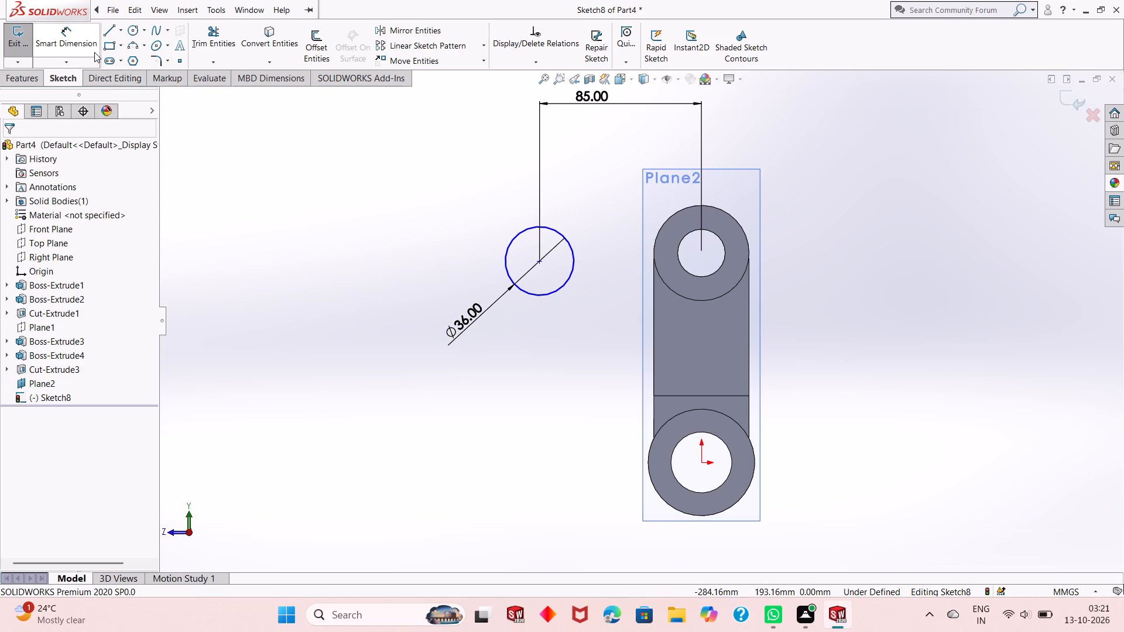
Sketch a vertical construction line from the top of the upper boss's bore edge down to the bore centre.
click(118, 33)
click(122, 56)
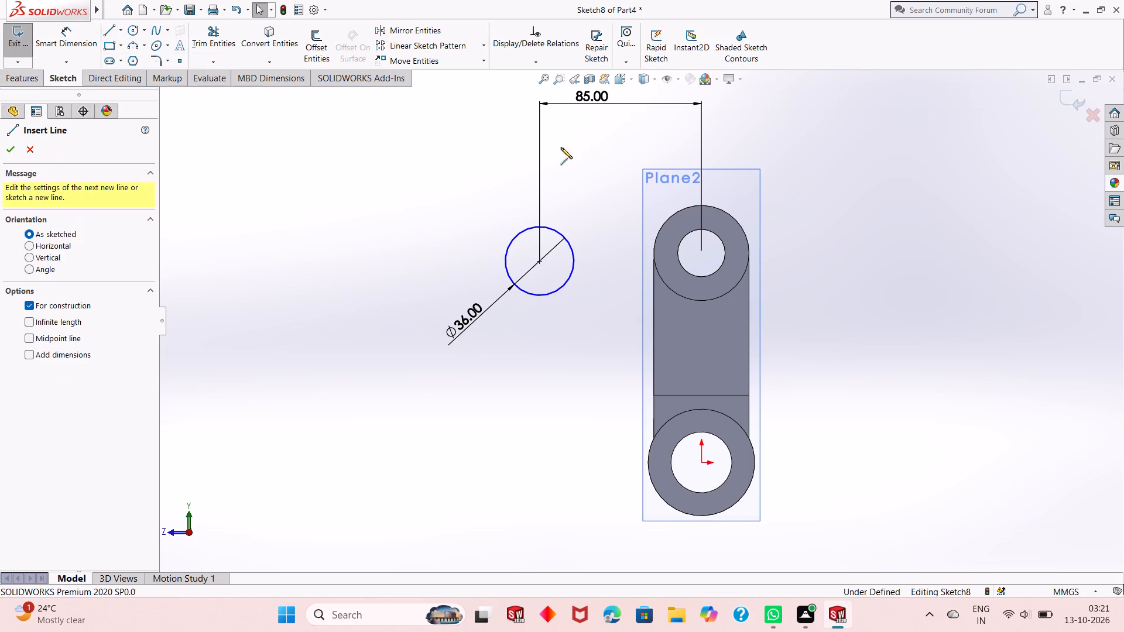
click(700, 230)
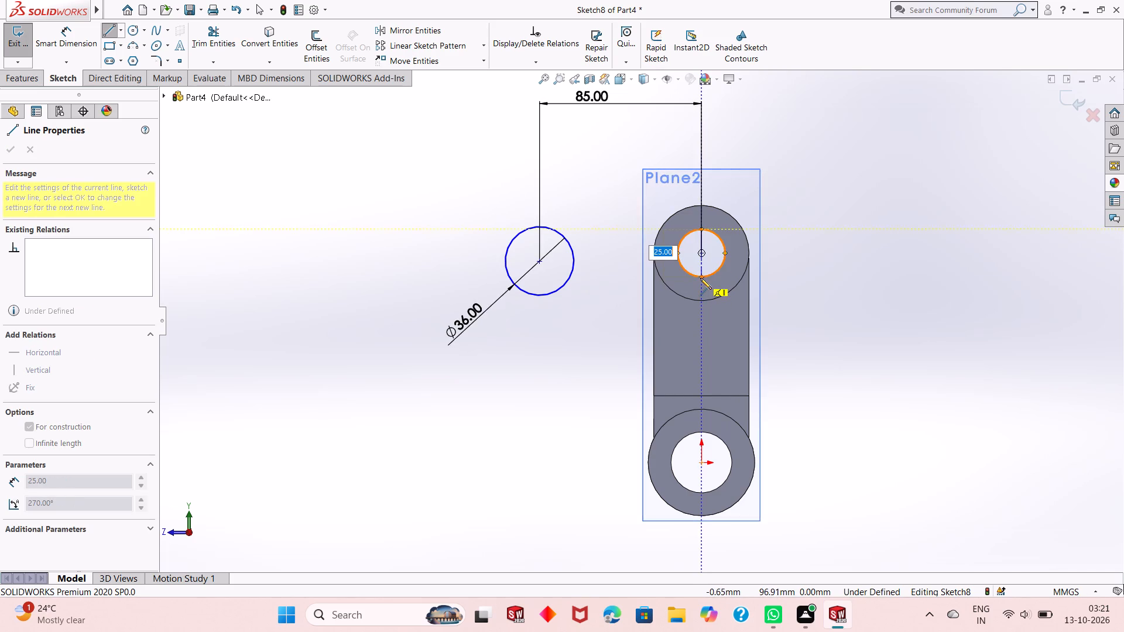
click(703, 253)
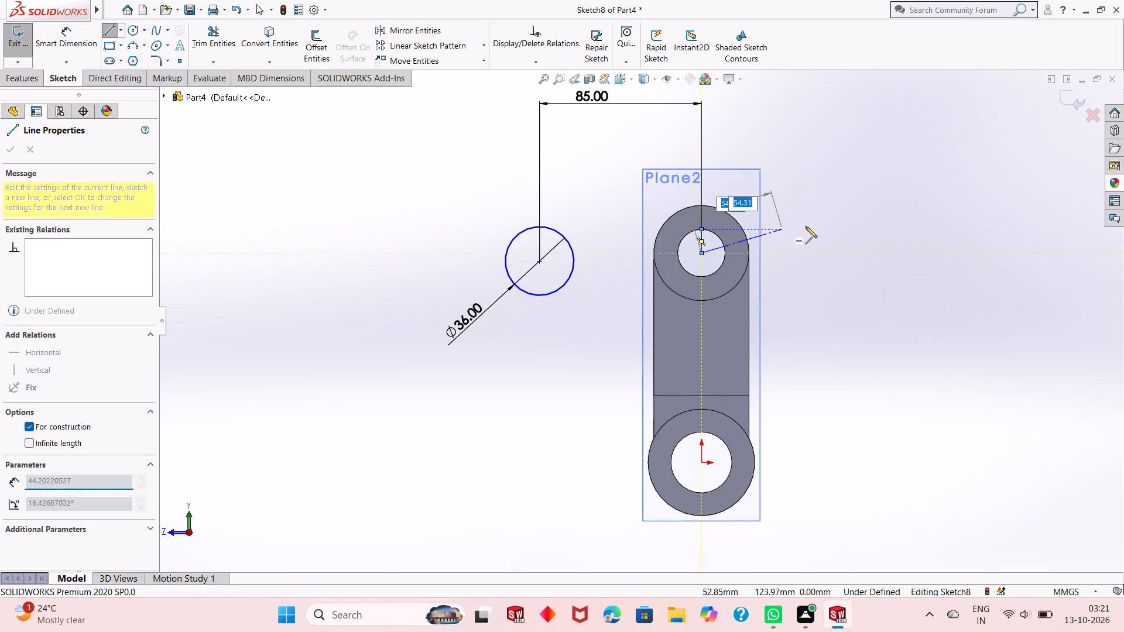
right_click(807, 226)
click(828, 235)
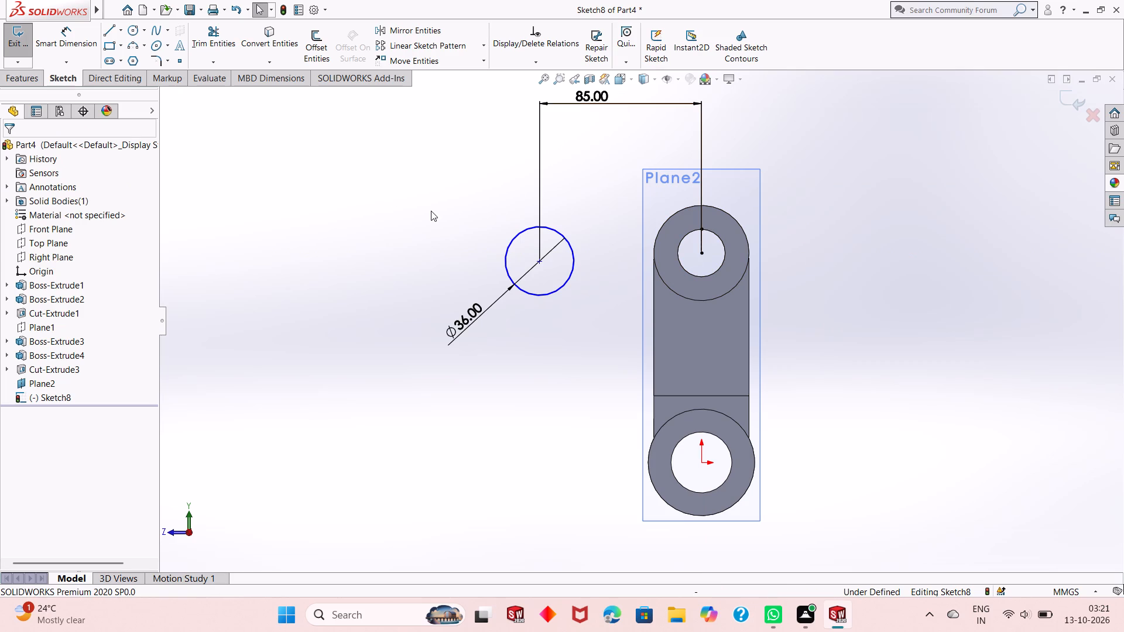
Add a horizontal relation between the 36 mm circle's centre and the construction line's endpoint at the bore centre.
click(539, 262)
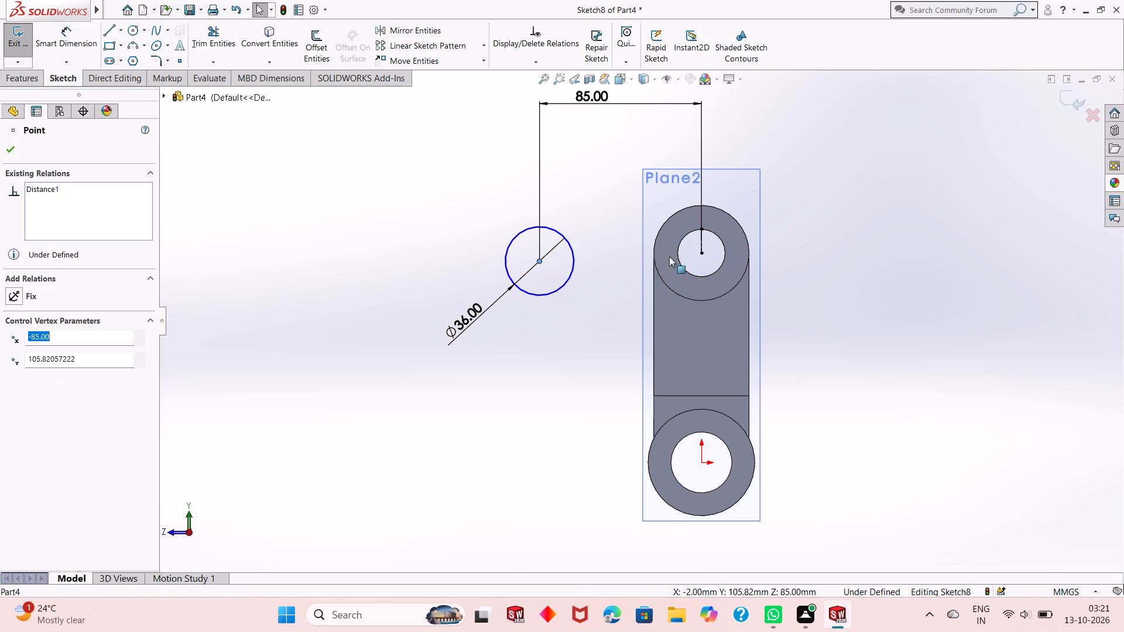
ctrl+click(701, 256)
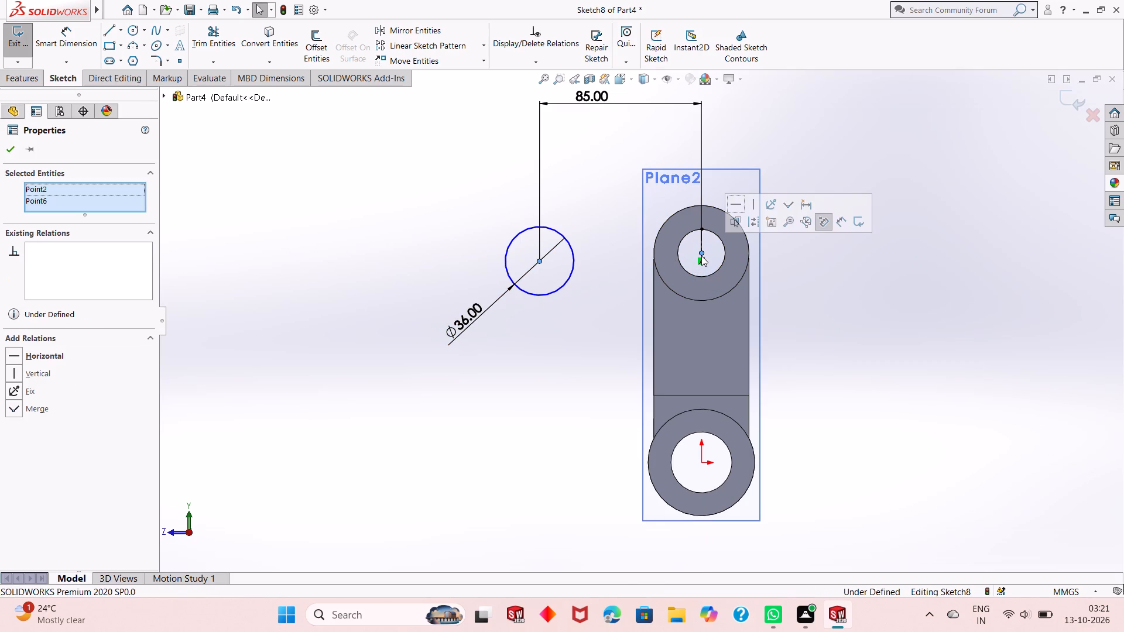
click(741, 205)
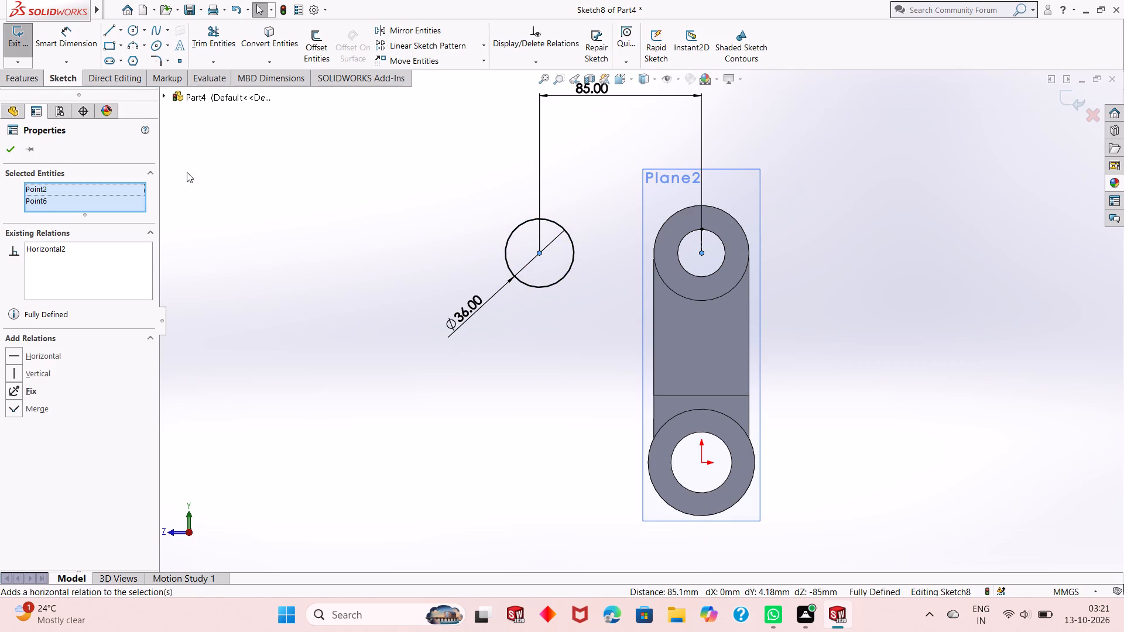
click(10, 143)
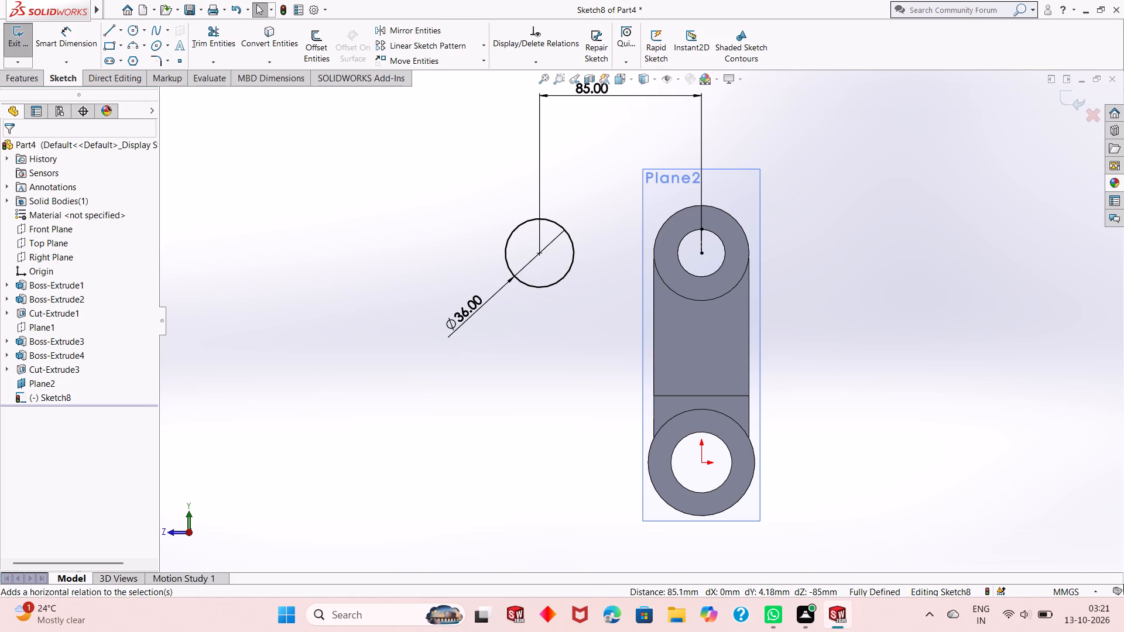
Sketch a concentric circle of about 9 mm radius inside the 36 mm circle.
click(130, 32)
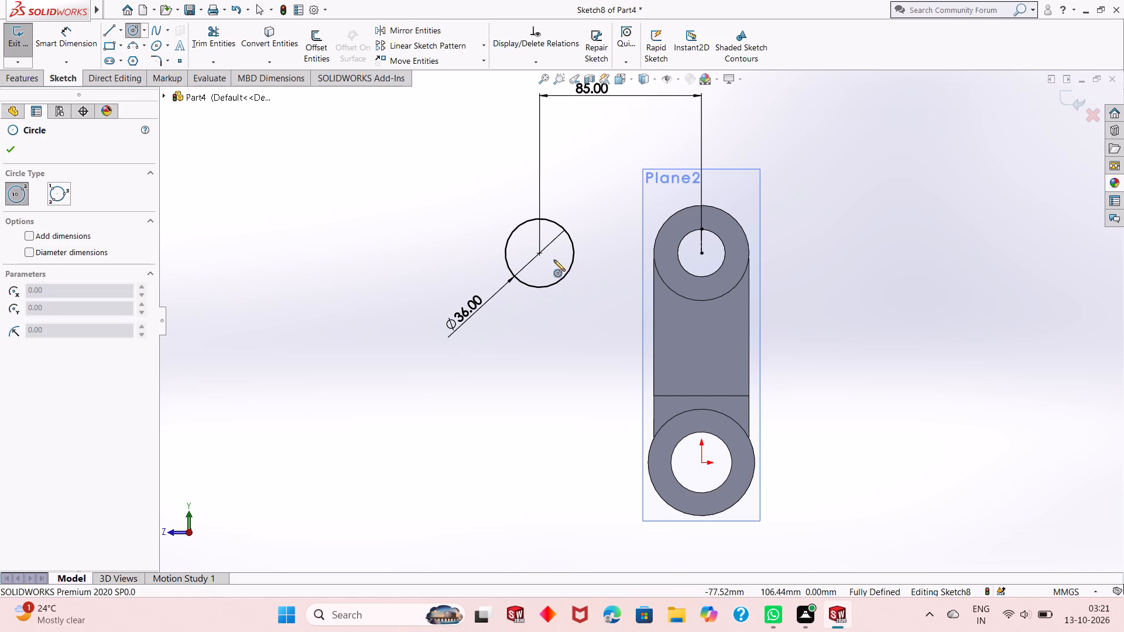
click(541, 255)
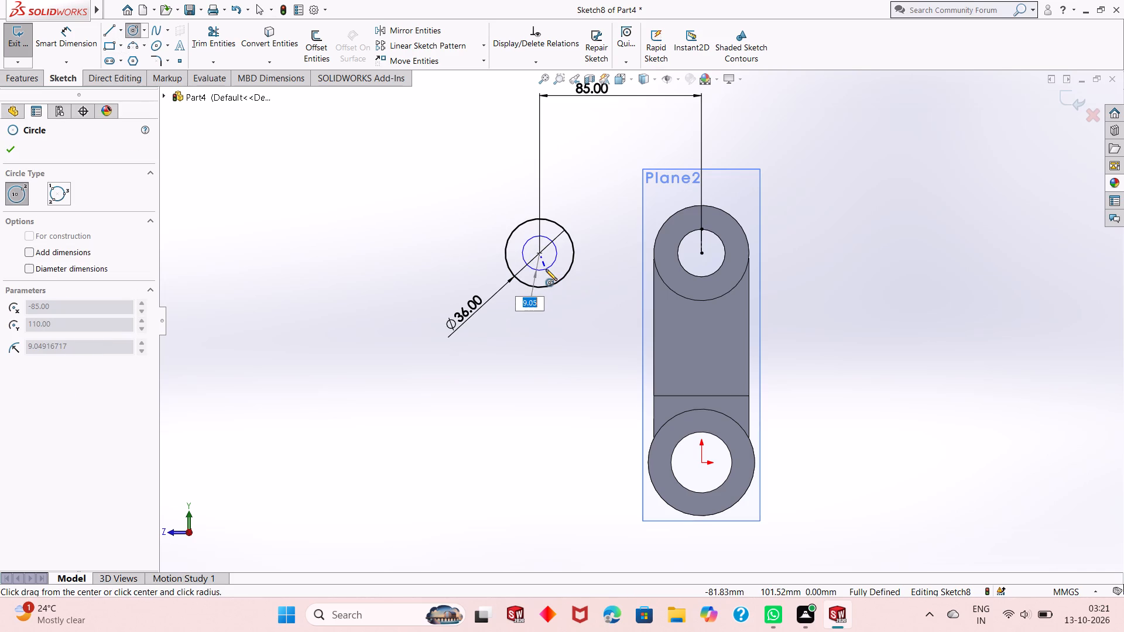
click(546, 269)
right_click(420, 219)
click(430, 225)
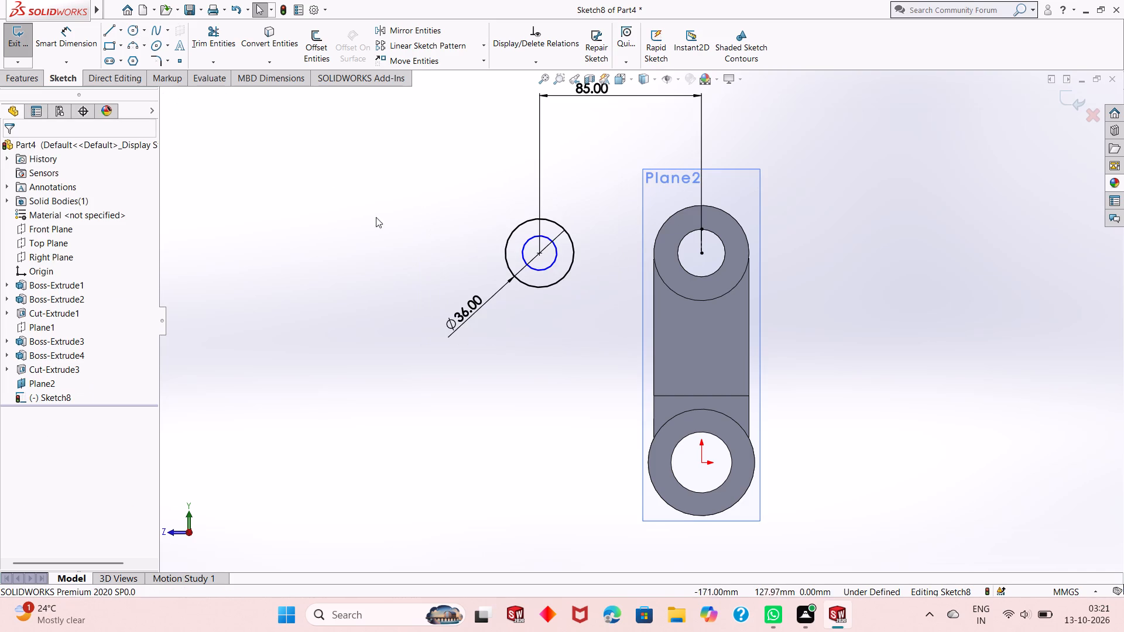
Dimension the inner concentric circle with a diameter of 15 mm.
click(84, 44)
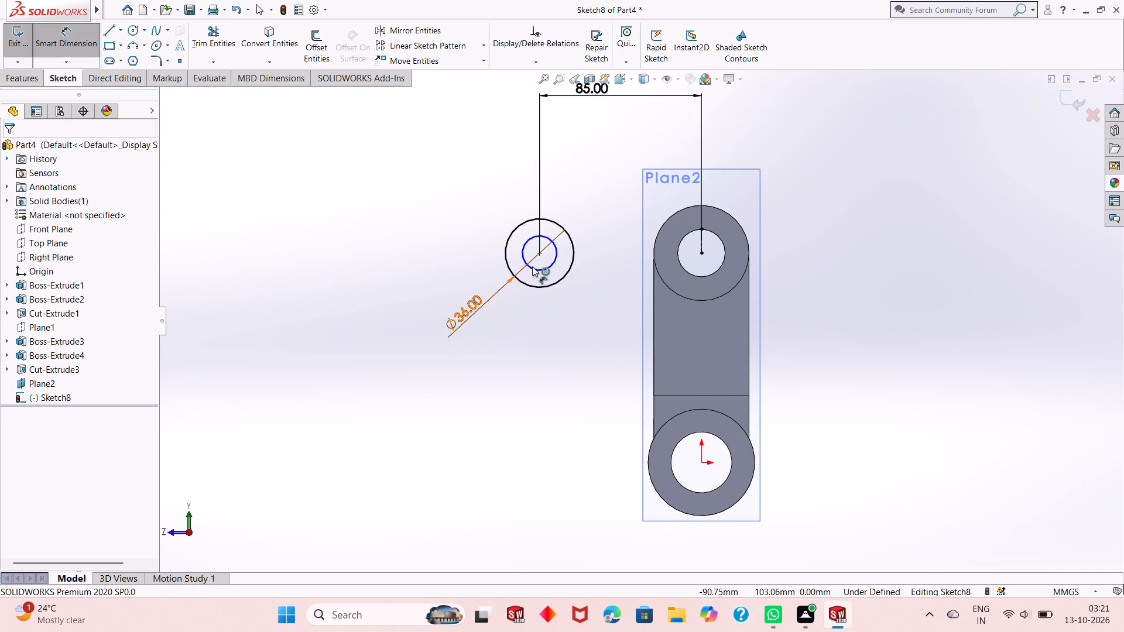
click(536, 267)
click(512, 338)
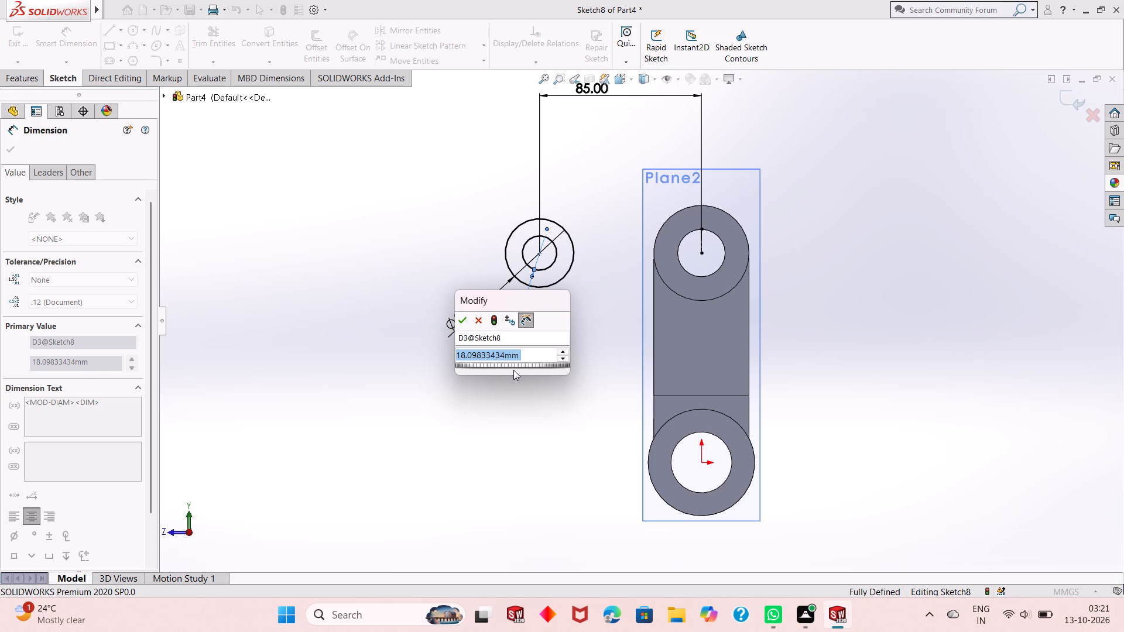
text(15)
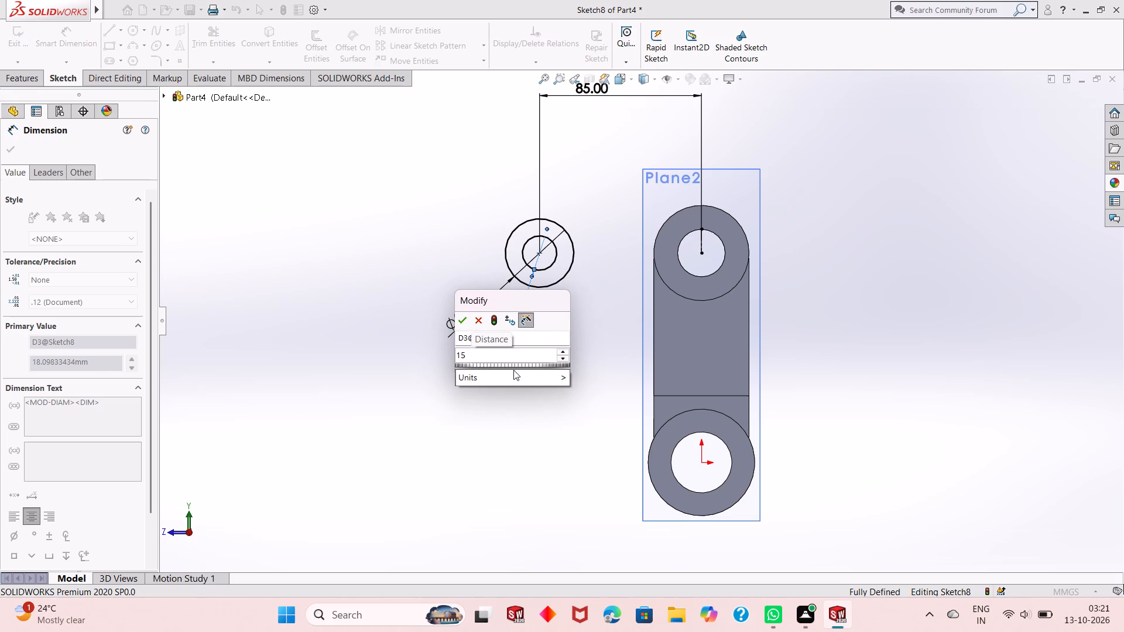
key(Return)
right_click(361, 241)
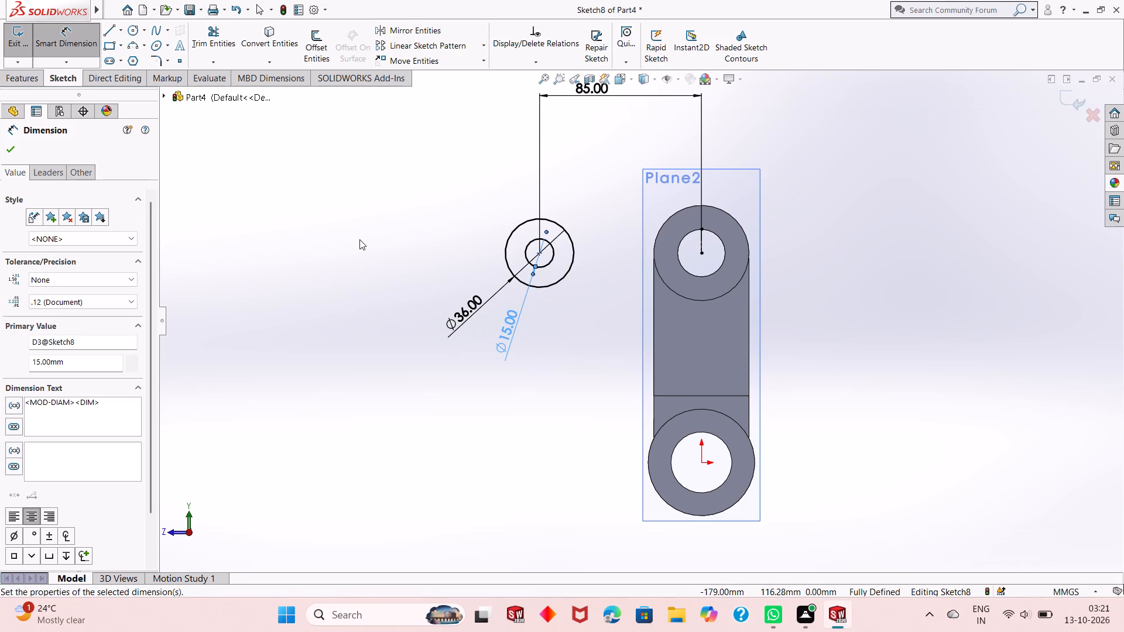
click(388, 274)
Extrude the 36 mm ring profile with its 15 mm hole as a mid-plane boss, 15+15+18 (48 mm) deep.
middle_drag(478, 286, 479, 286)
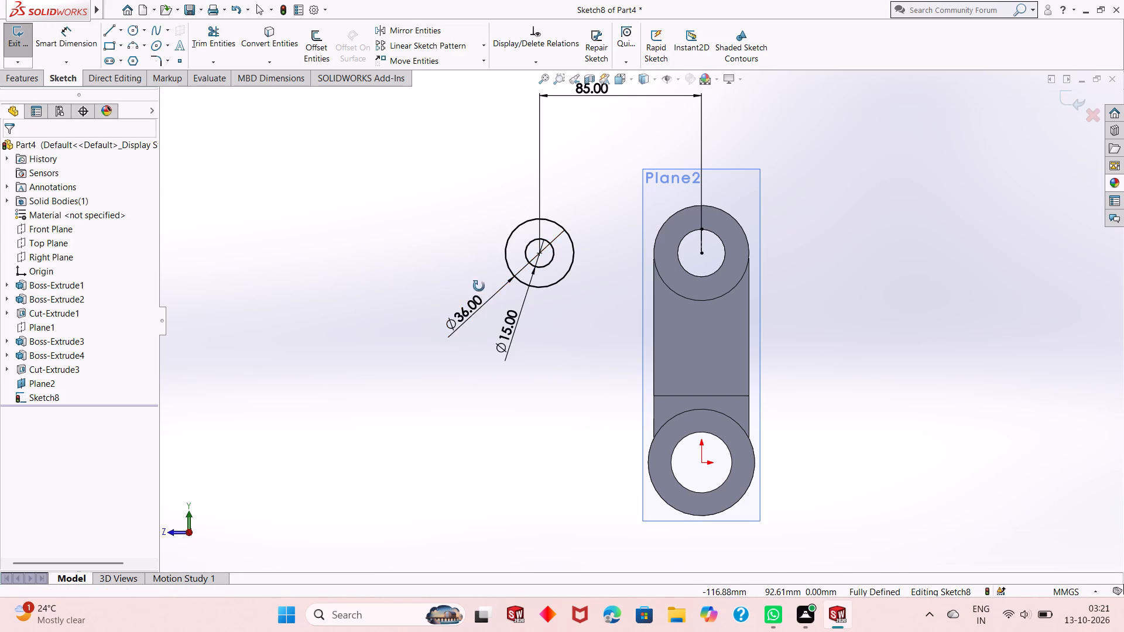
middle_drag(479, 286, 542, 290)
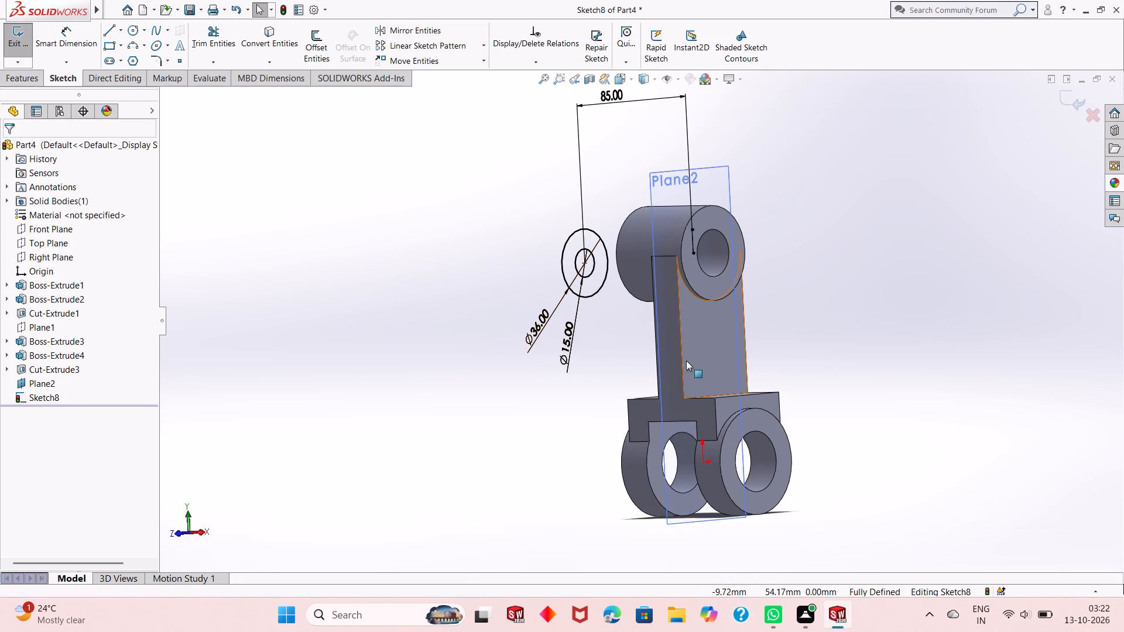
middle_drag(673, 258, 677, 283)
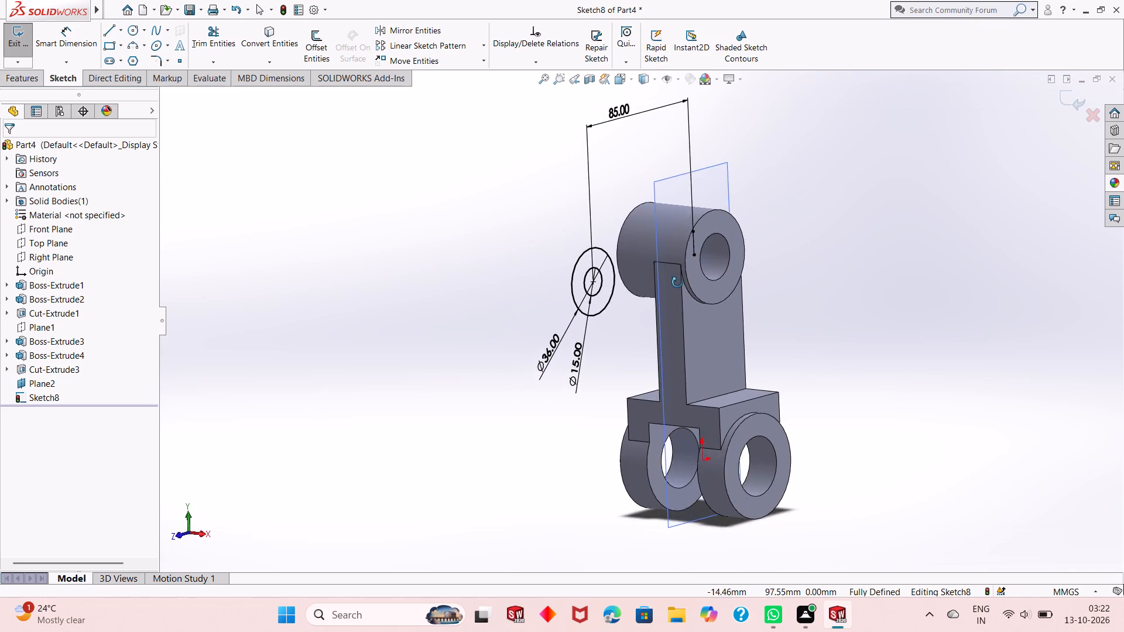
middle_drag(677, 283, 719, 267)
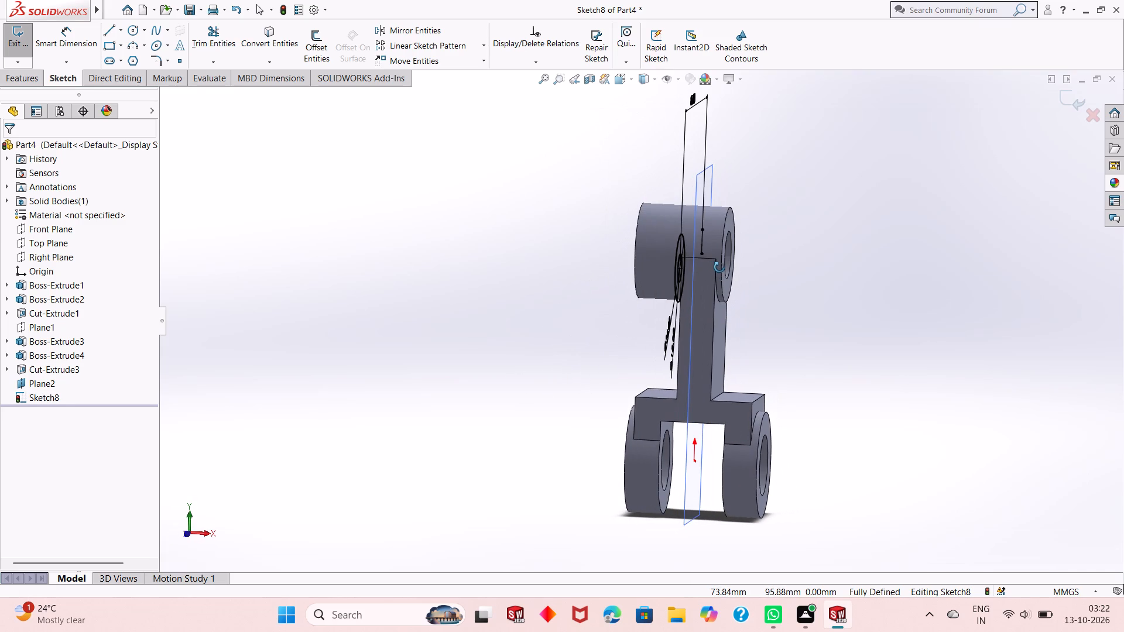
middle_drag(719, 267, 718, 294)
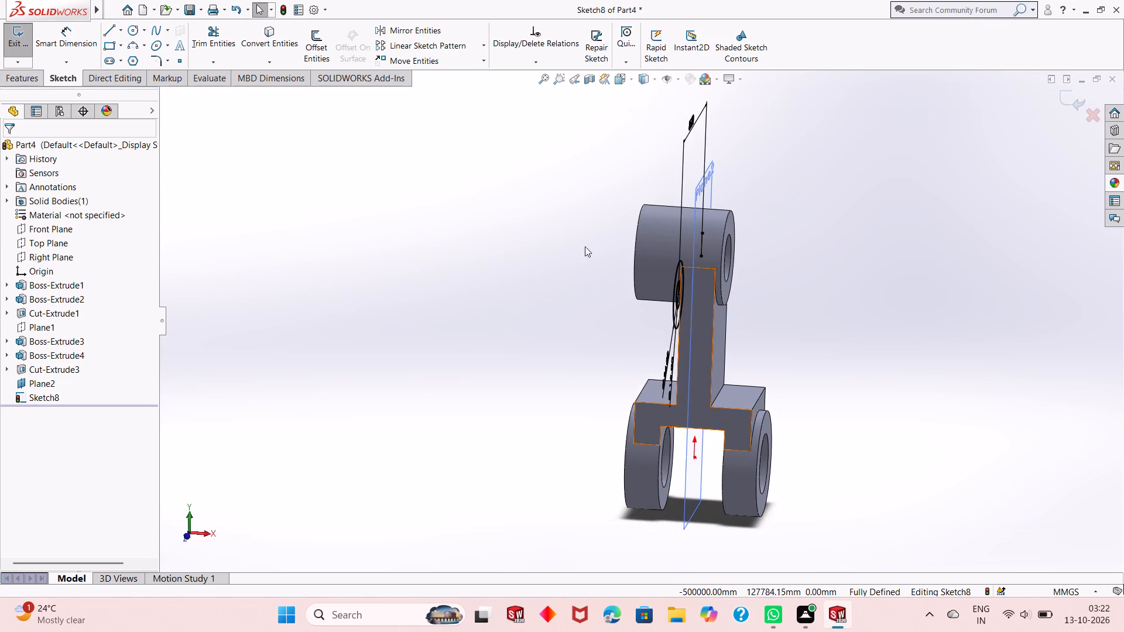
click(37, 83)
click(29, 59)
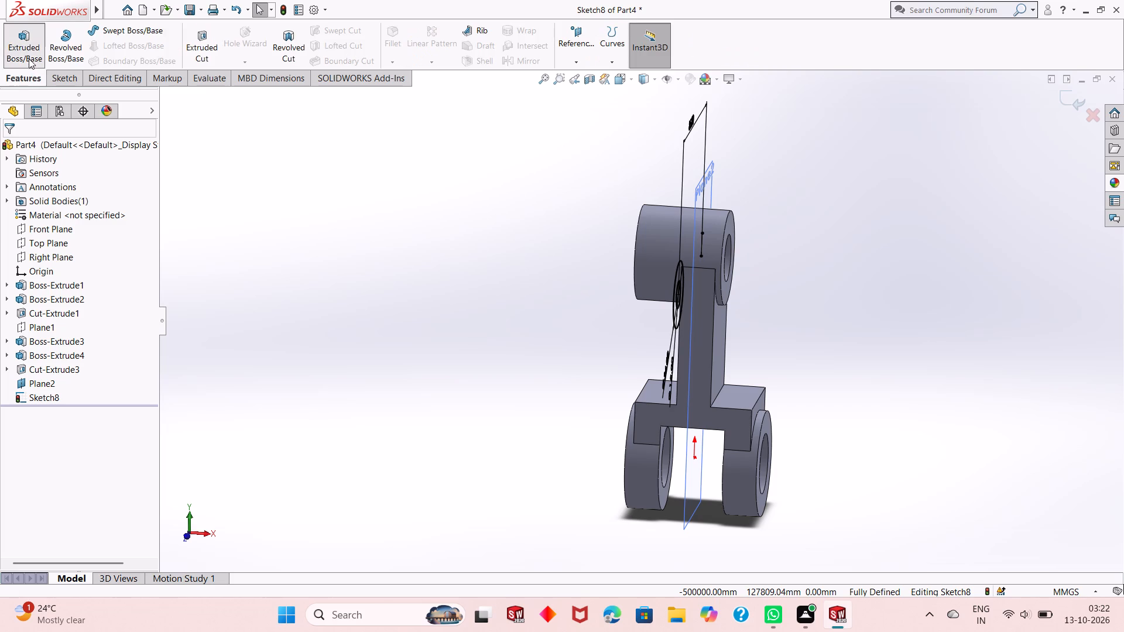
middle_drag(501, 338, 491, 311)
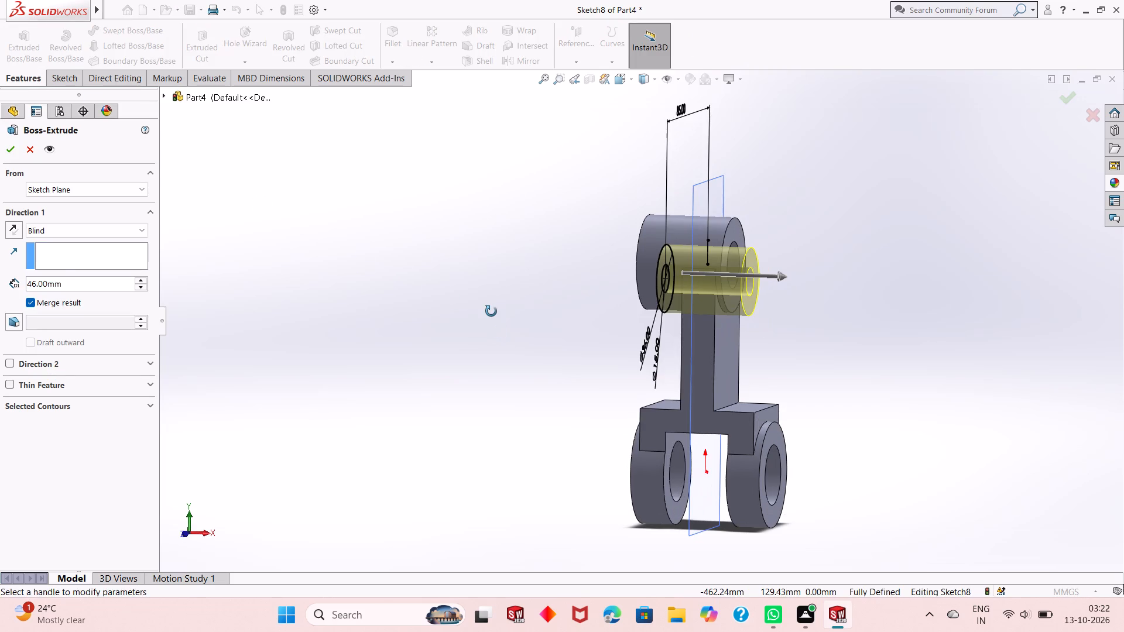
middle_drag(491, 311, 494, 317)
click(66, 231)
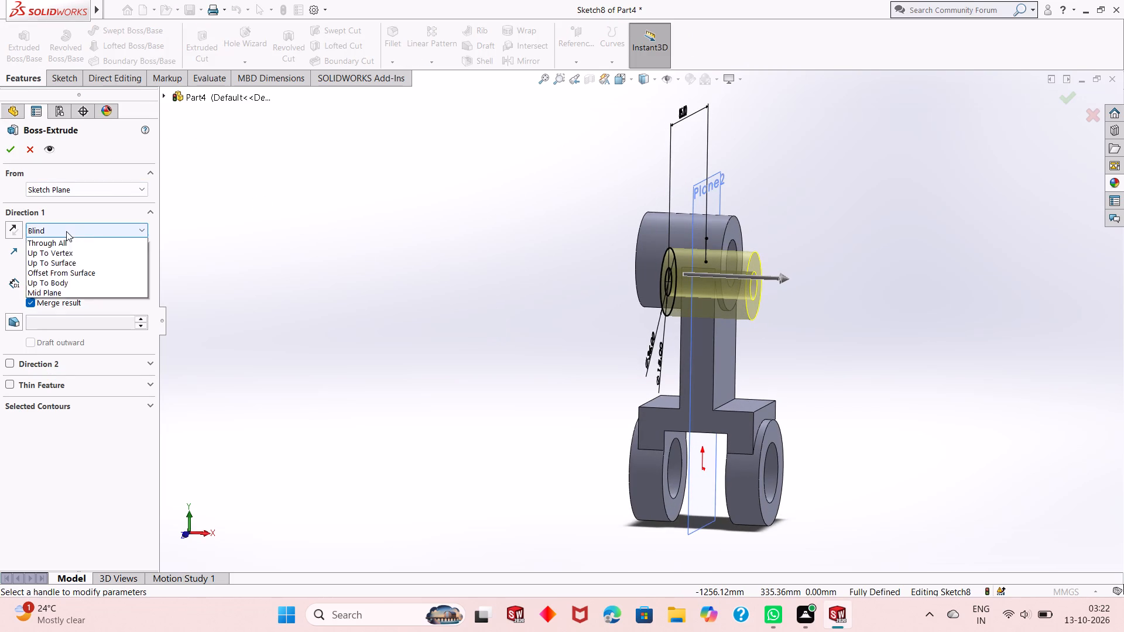
click(81, 304)
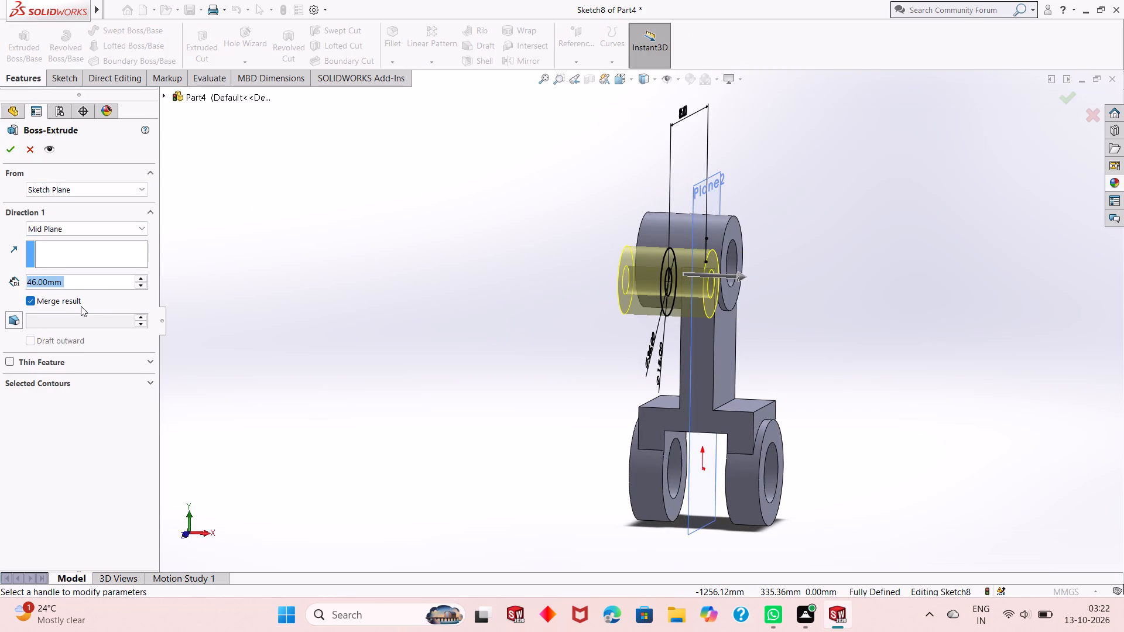
middle_drag(293, 321, 295, 321)
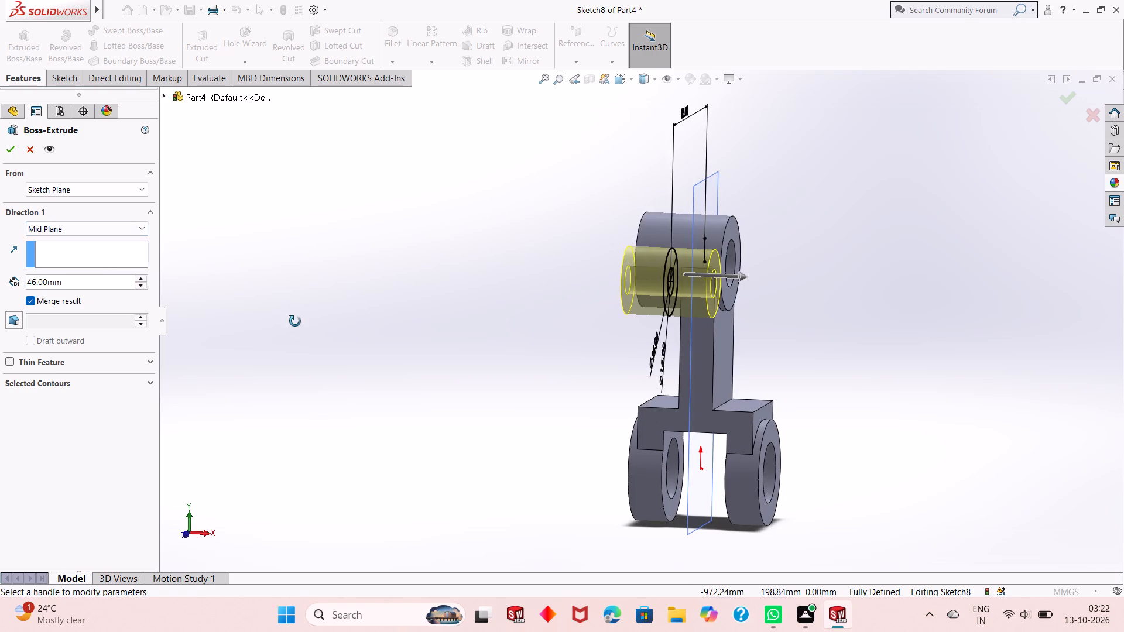
middle_drag(295, 321, 309, 329)
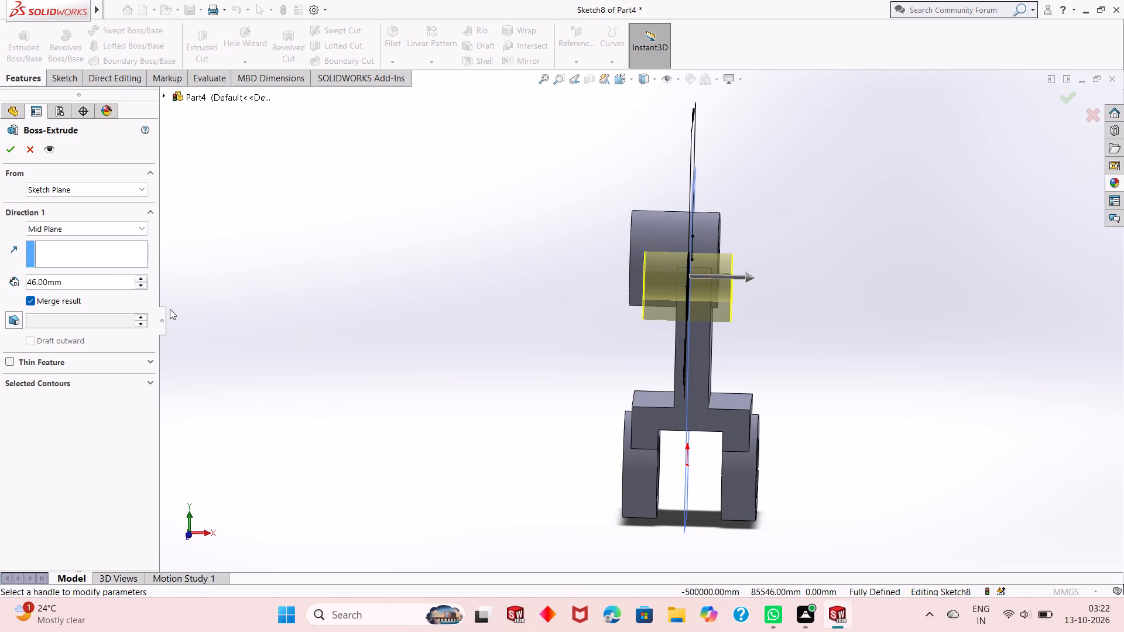
double_click(100, 284)
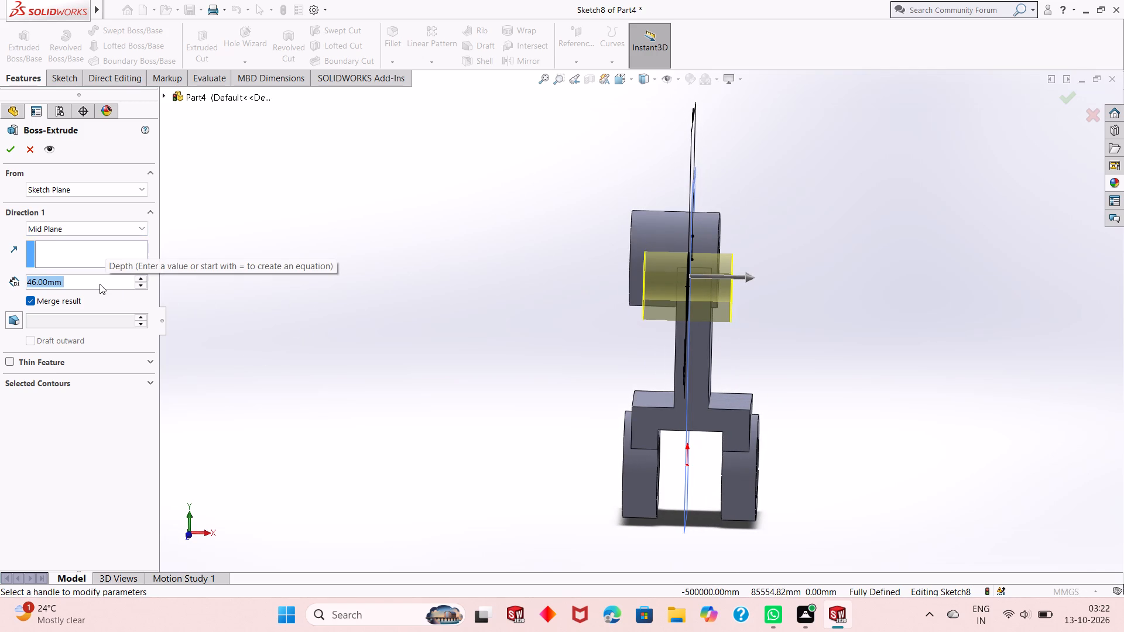
text(15)
key(plus)
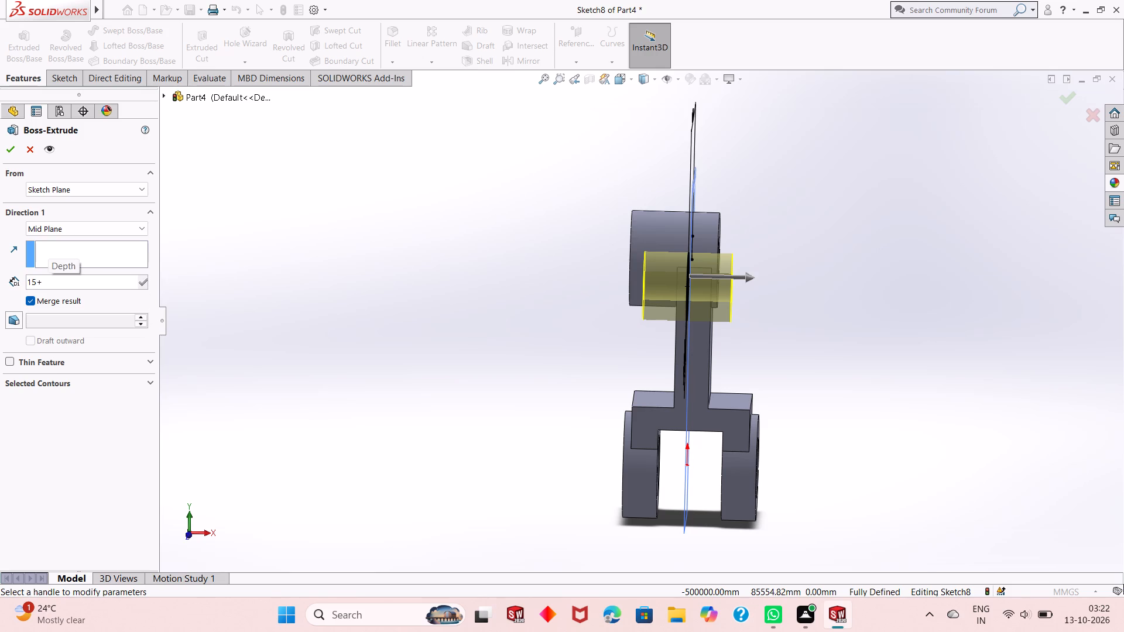
text(15+18)
key(Return)
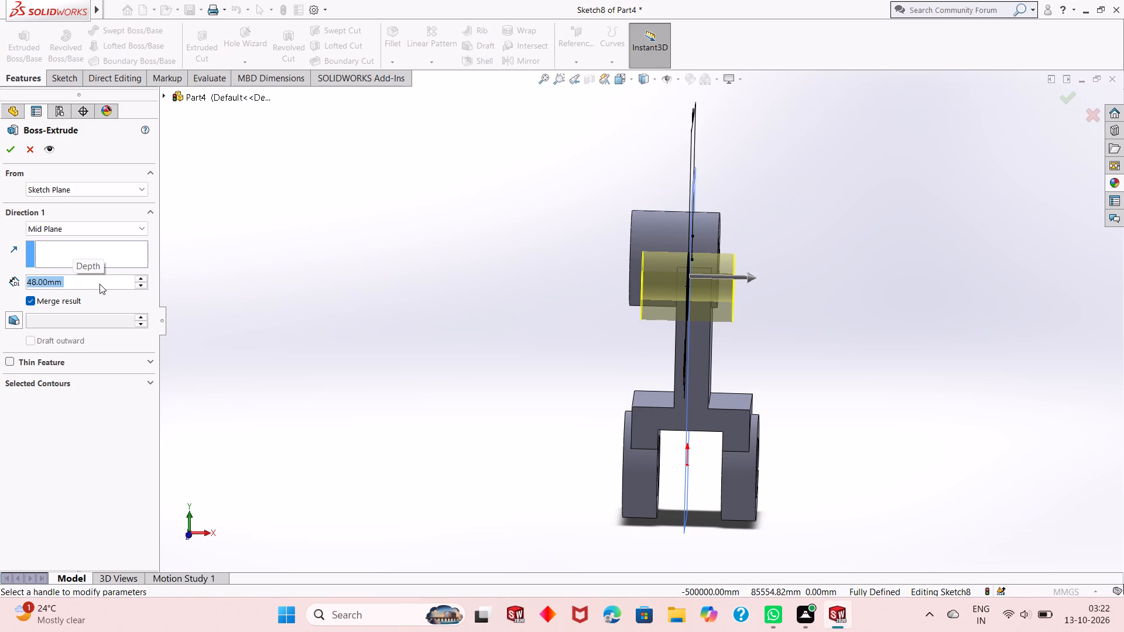
click(6, 149)
click(410, 364)
Hide the offset plane Plane2 running through the part.
middle_drag(539, 353, 460, 277)
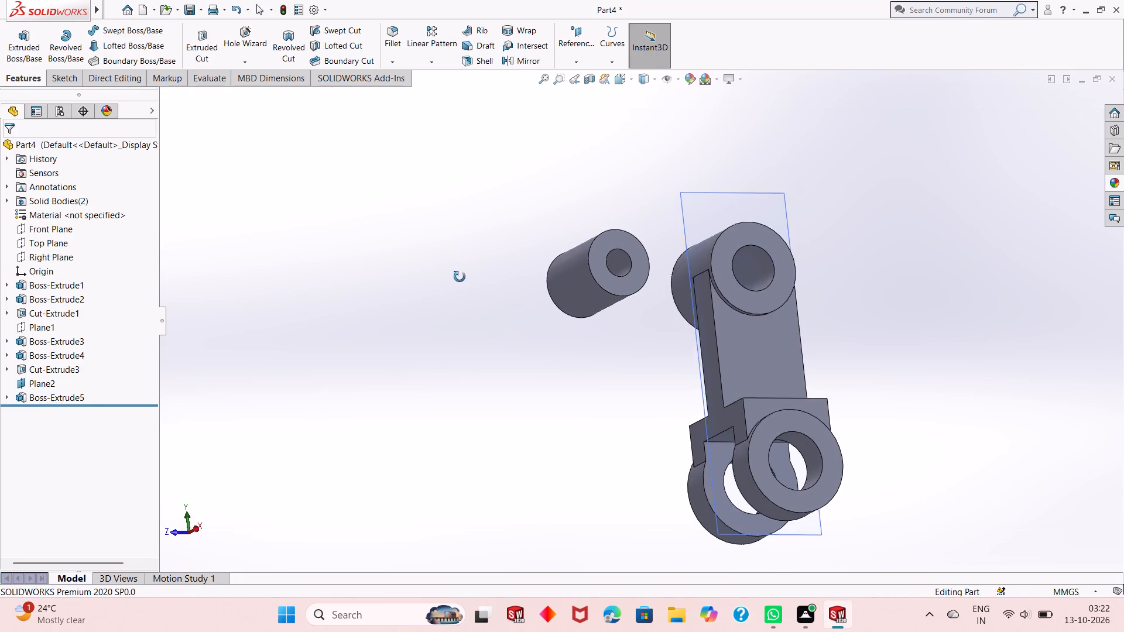
middle_drag(460, 277, 453, 317)
right_click(785, 187)
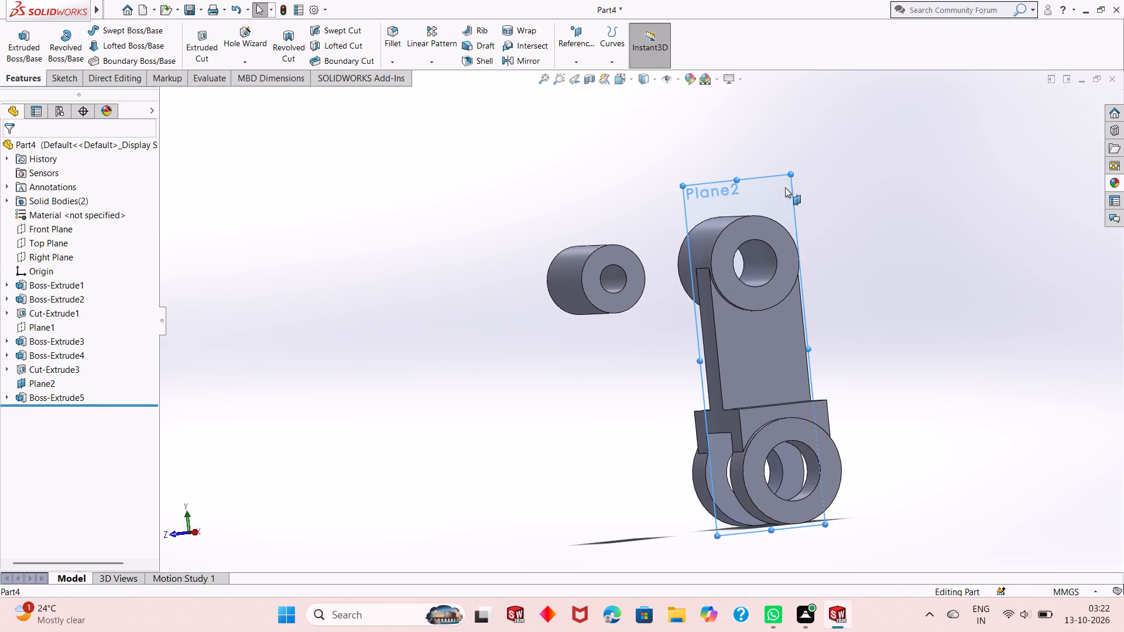
click(830, 171)
middle_drag(573, 259, 591, 342)
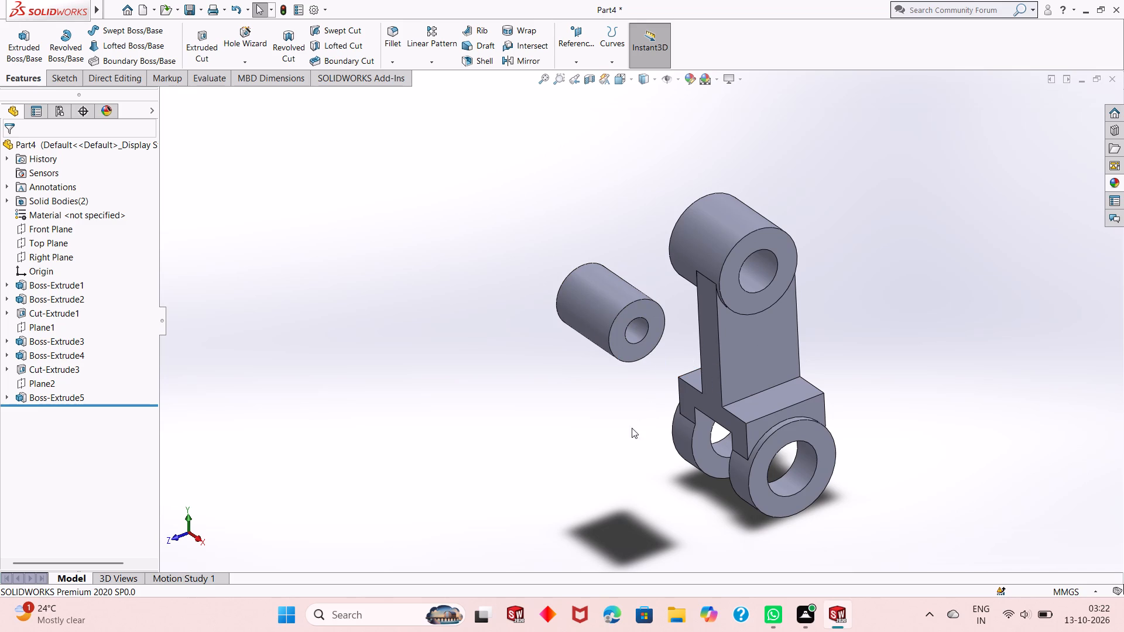
Examine the 36 mm side boss and its position relative to the link's upper boss from several angles.
middle_drag(623, 448, 629, 402)
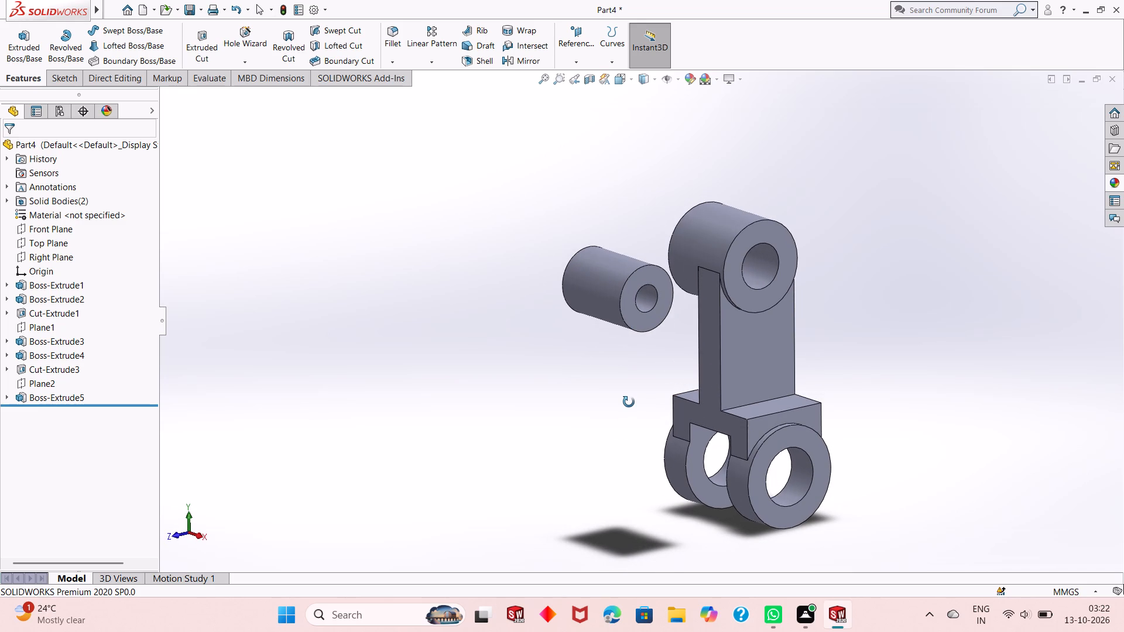
middle_drag(629, 402, 636, 412)
middle_drag(646, 380, 646, 396)
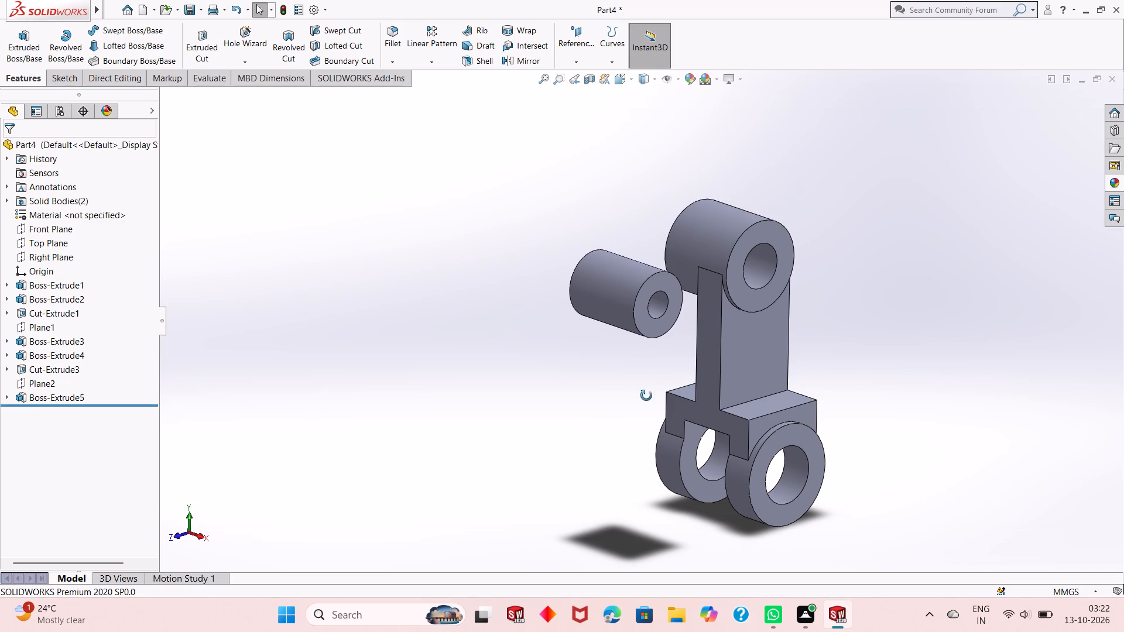
middle_drag(646, 396, 646, 420)
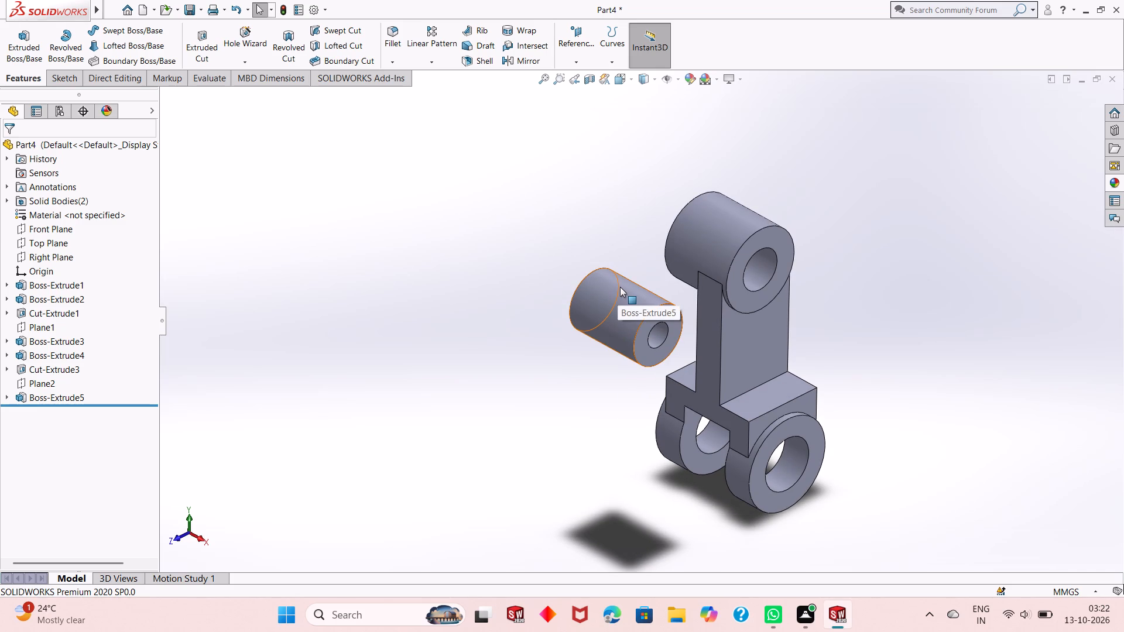
click(620, 287)
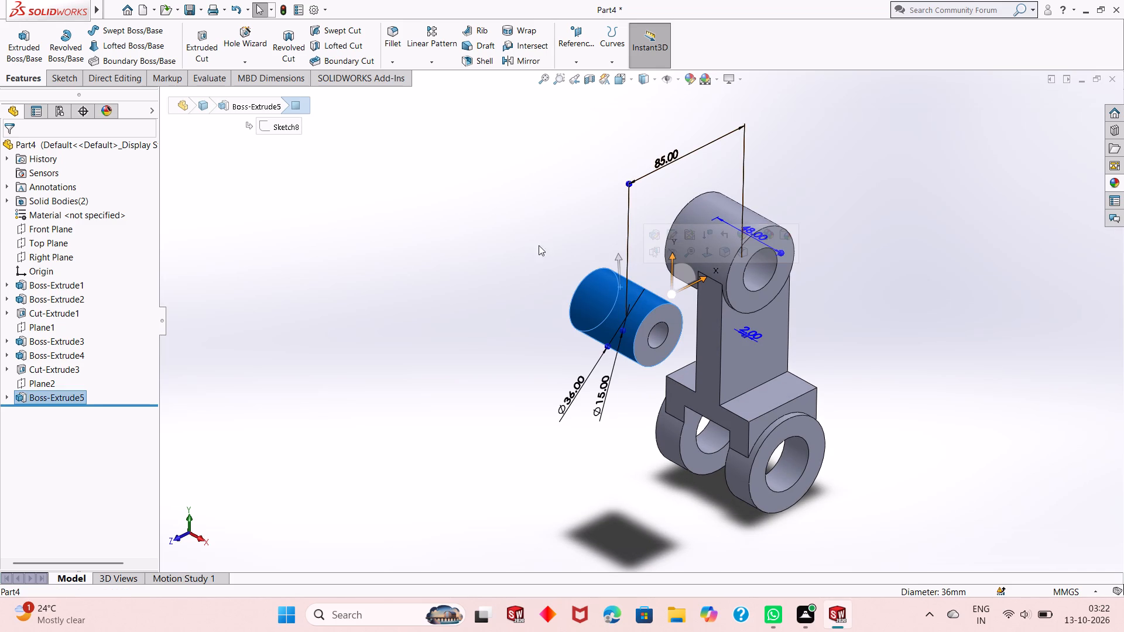
key(Escape)
key(Escape)
key(Escape)
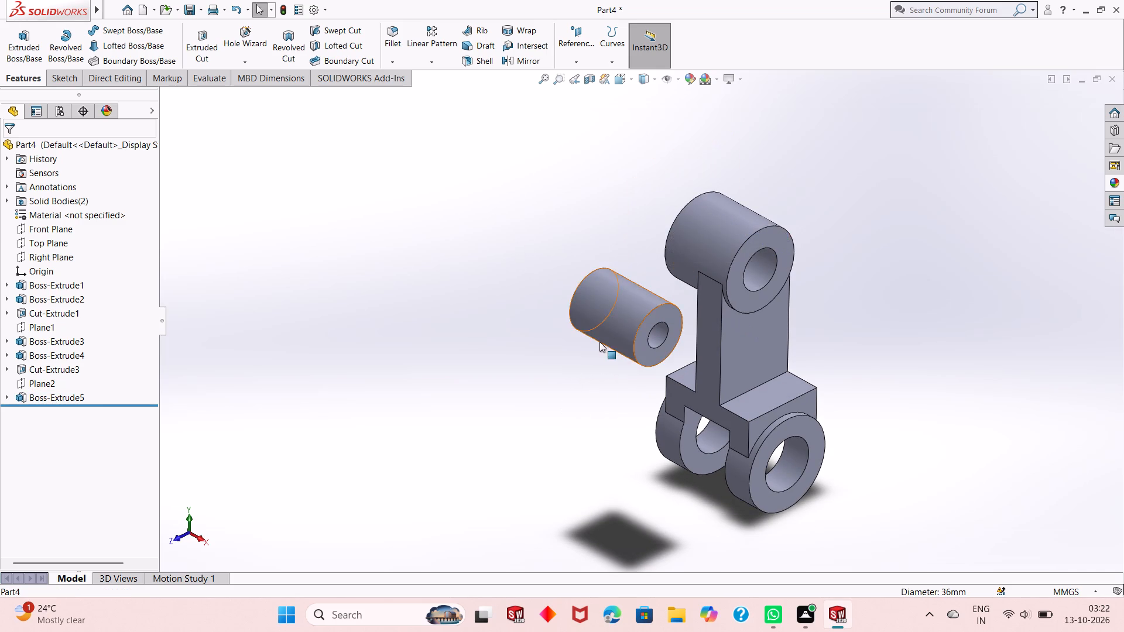
middle_drag(599, 346, 592, 193)
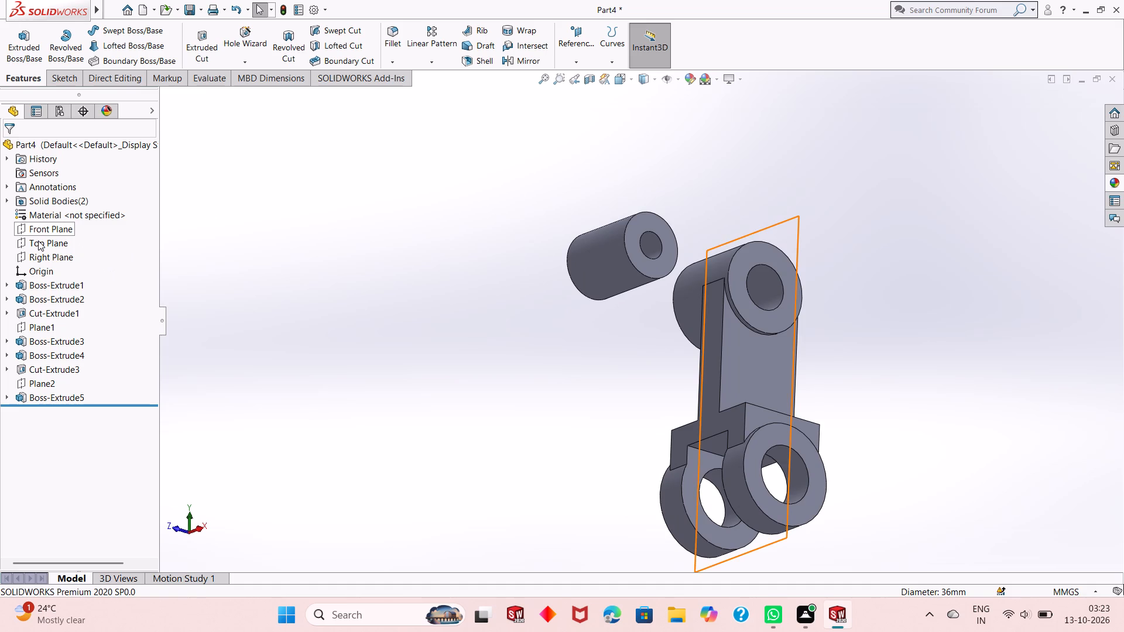
Start a reference plane offset 110 mm above the Top Plane.
click(38, 241)
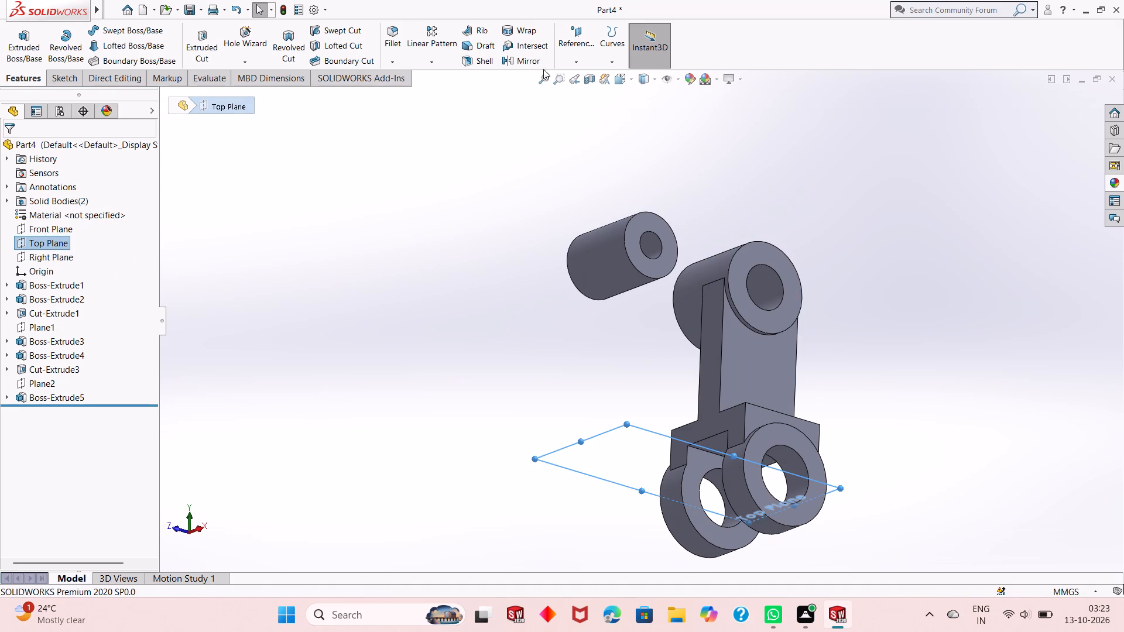
click(581, 61)
click(581, 80)
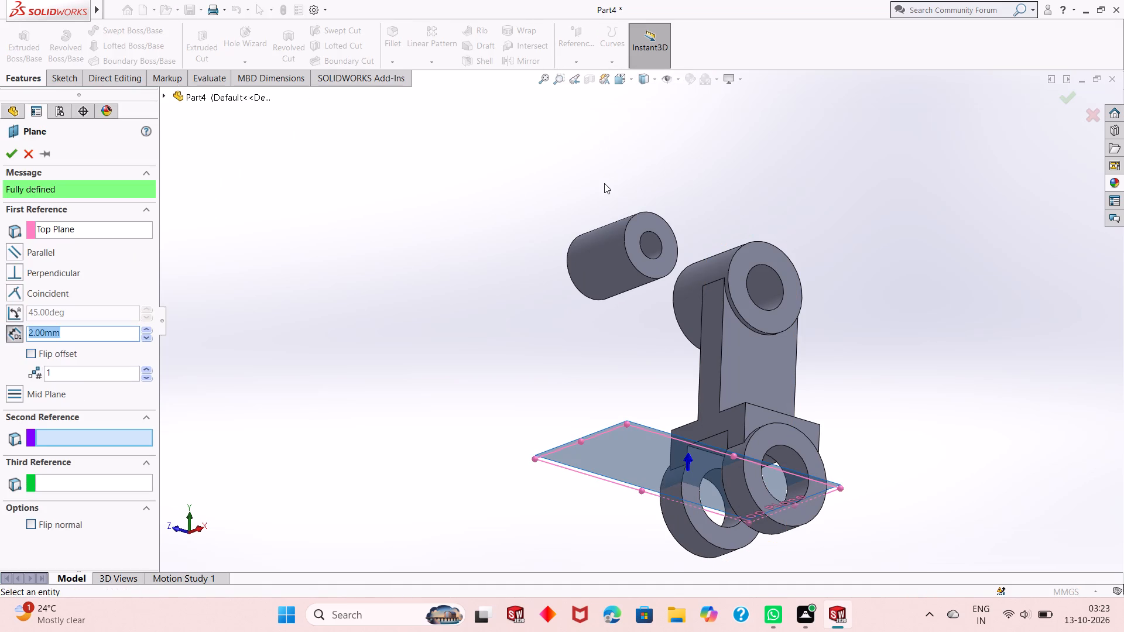
scroll(621, 310, up, 1)
middle_drag(623, 315, 648, 439)
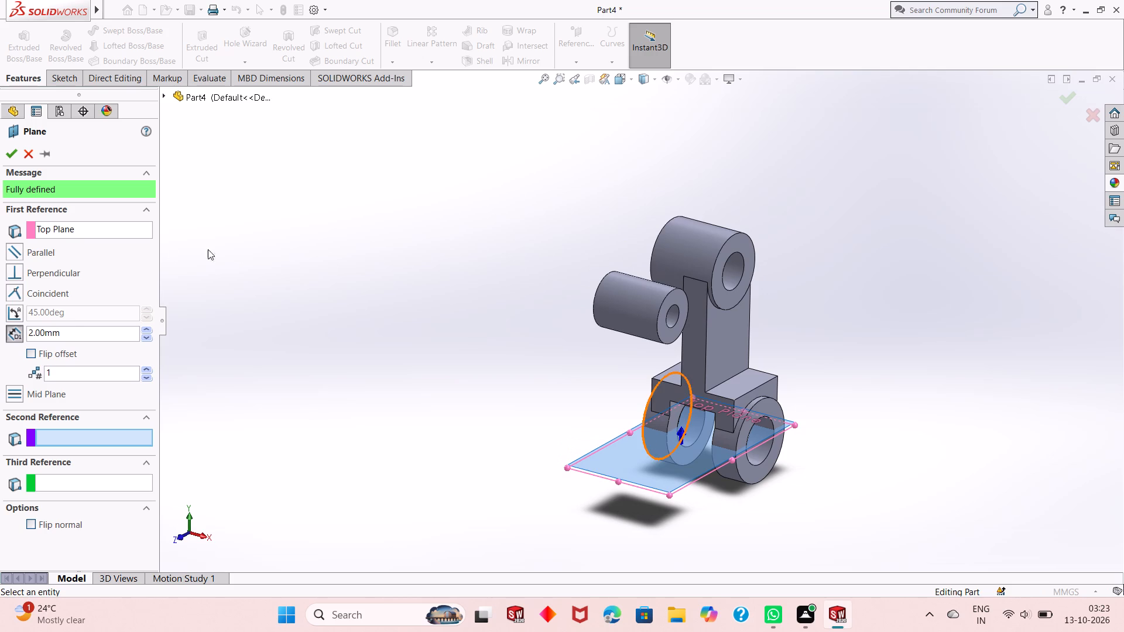
double_click(71, 329)
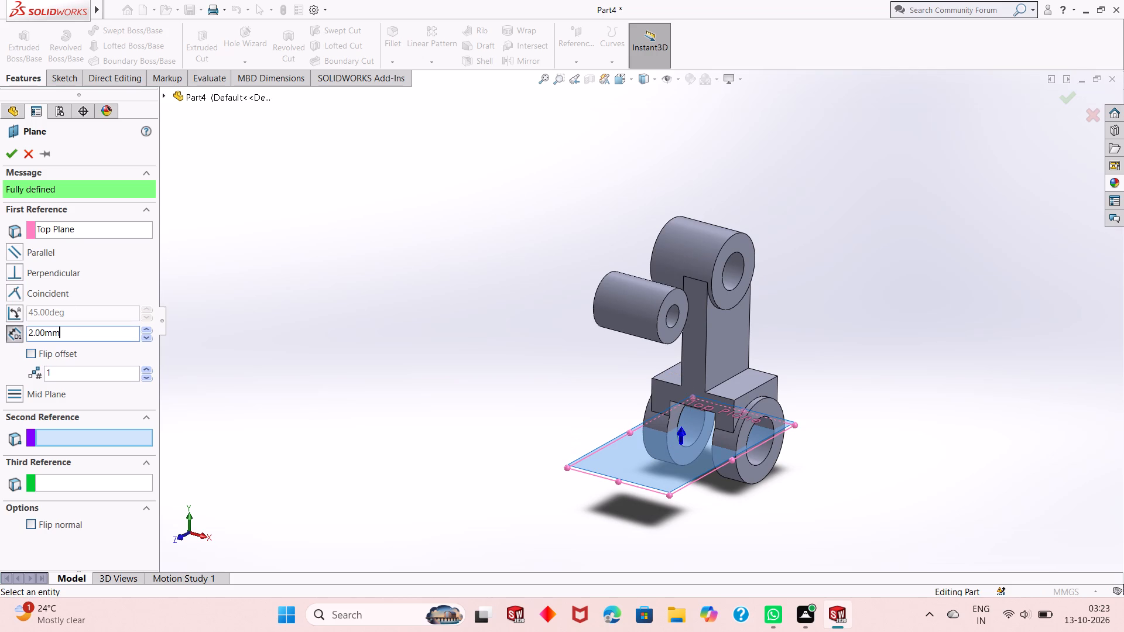
text(110)
key(Return)
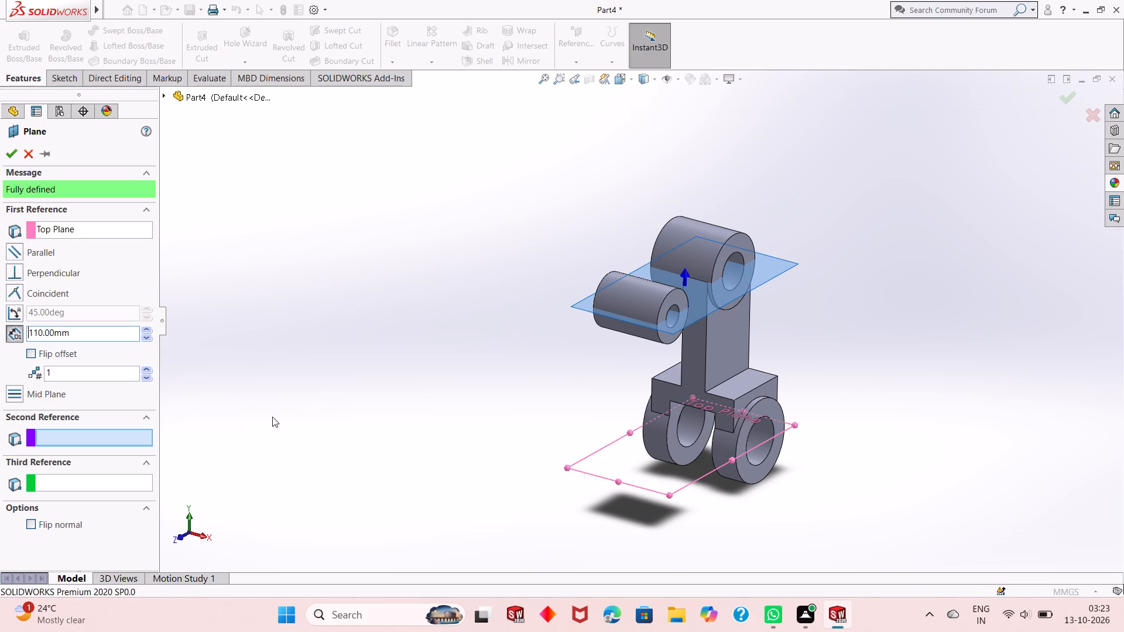
Set the new reference plane's offset from the Top Plane to 110+18 (128 mm) and create the plane.
middle_drag(486, 404, 462, 329)
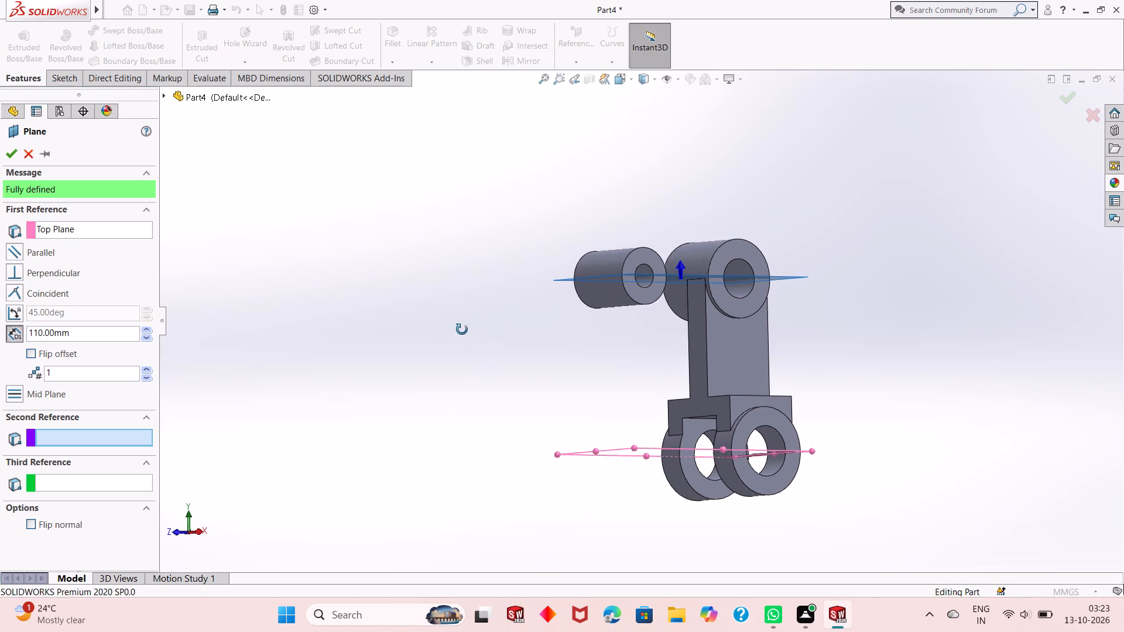
middle_drag(462, 329, 461, 324)
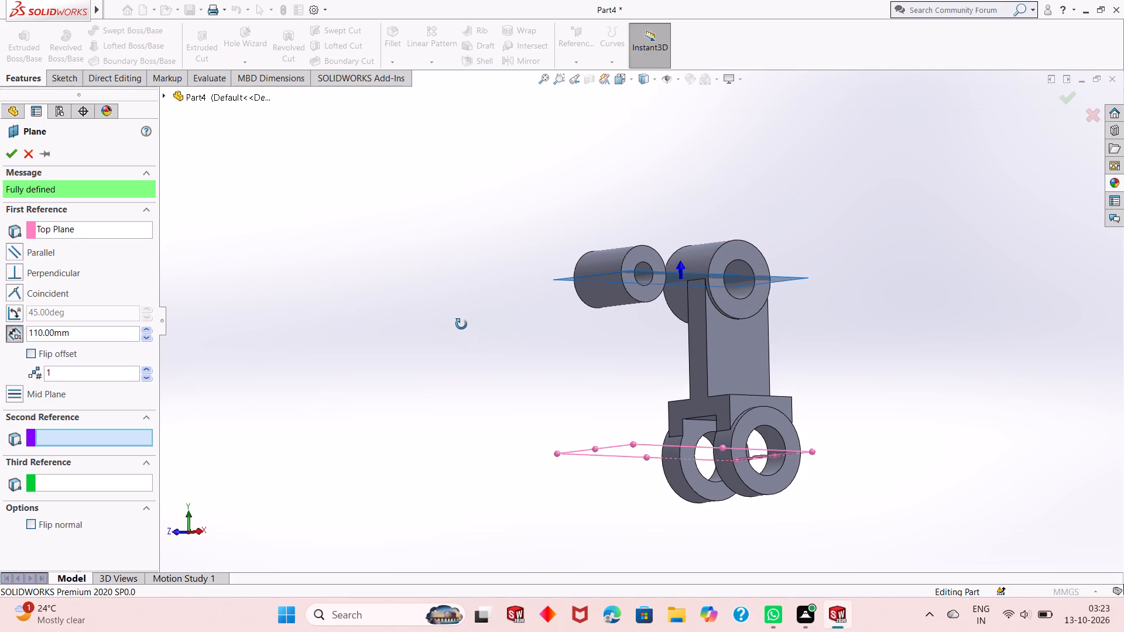
middle_drag(461, 324, 475, 386)
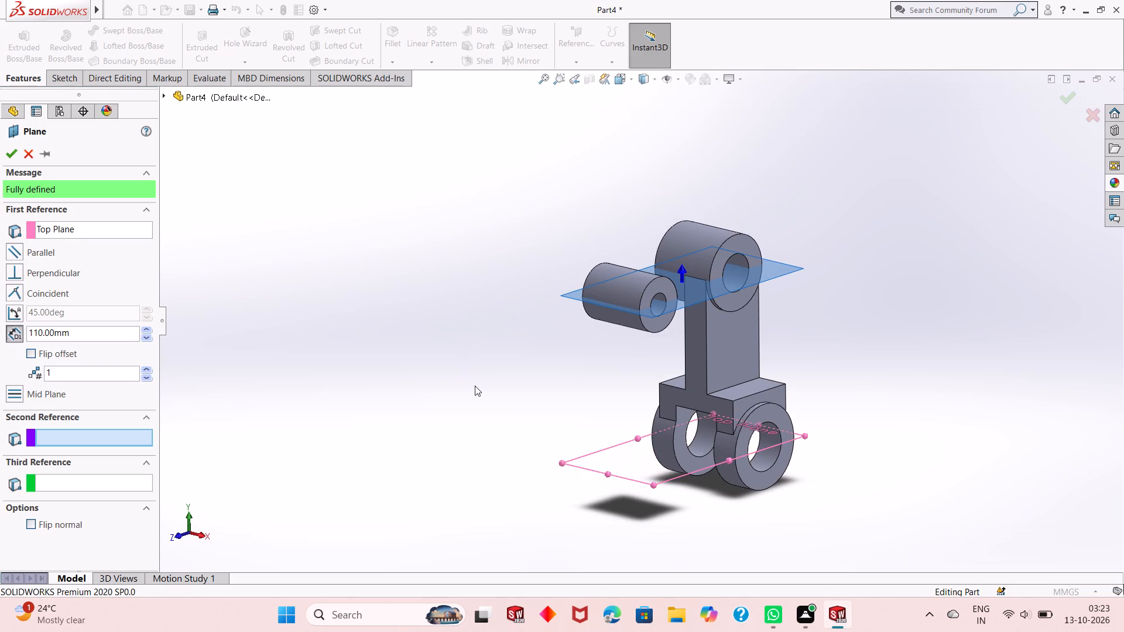
text(11)
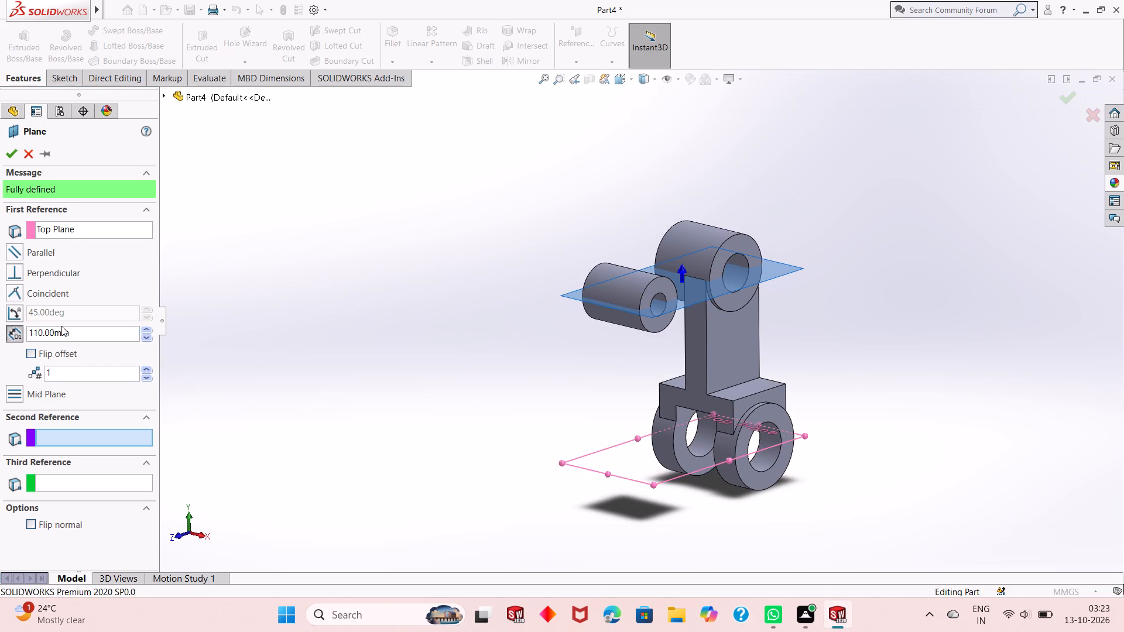
double_click(66, 326)
text(110+)
middle_drag(644, 386, 628, 346)
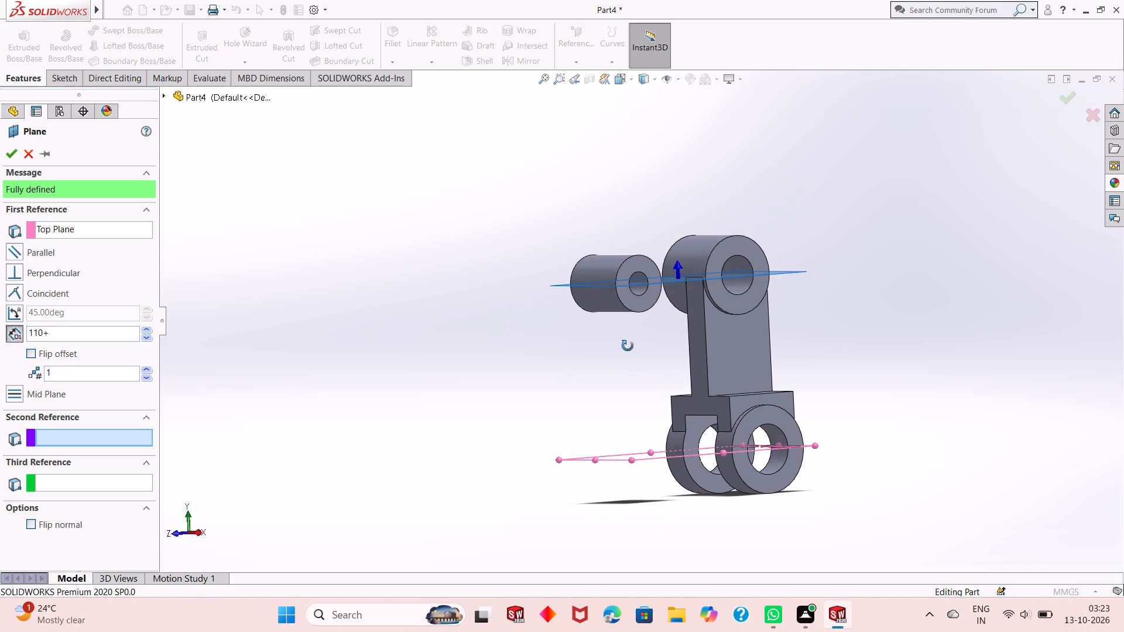
middle_drag(628, 346, 567, 349)
middle_drag(567, 350, 575, 346)
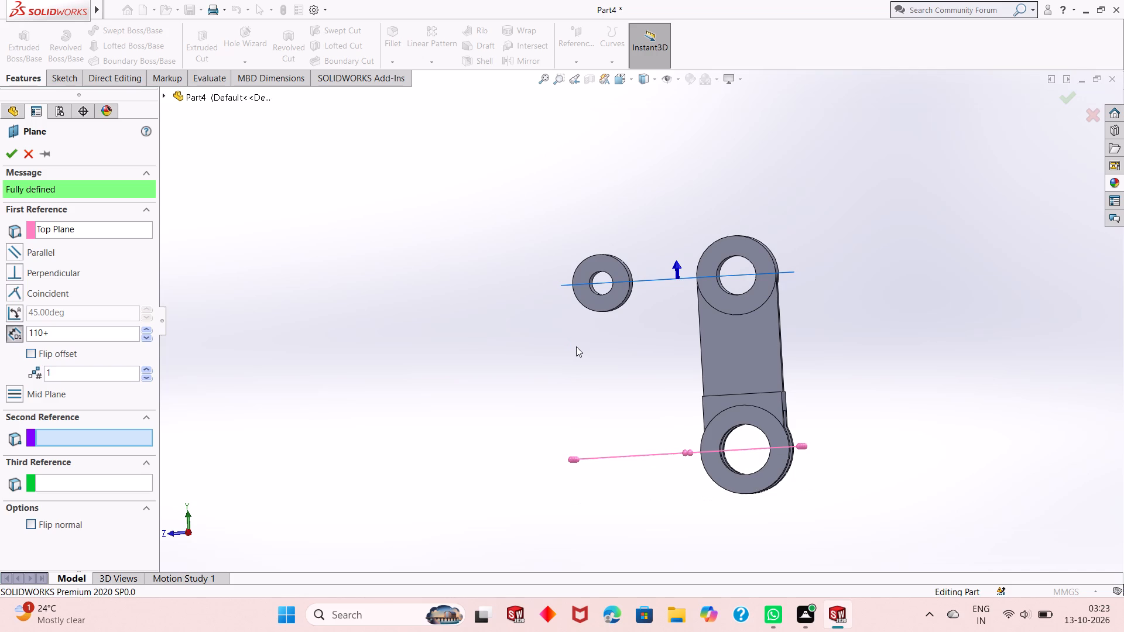
middle_drag(546, 384, 569, 375)
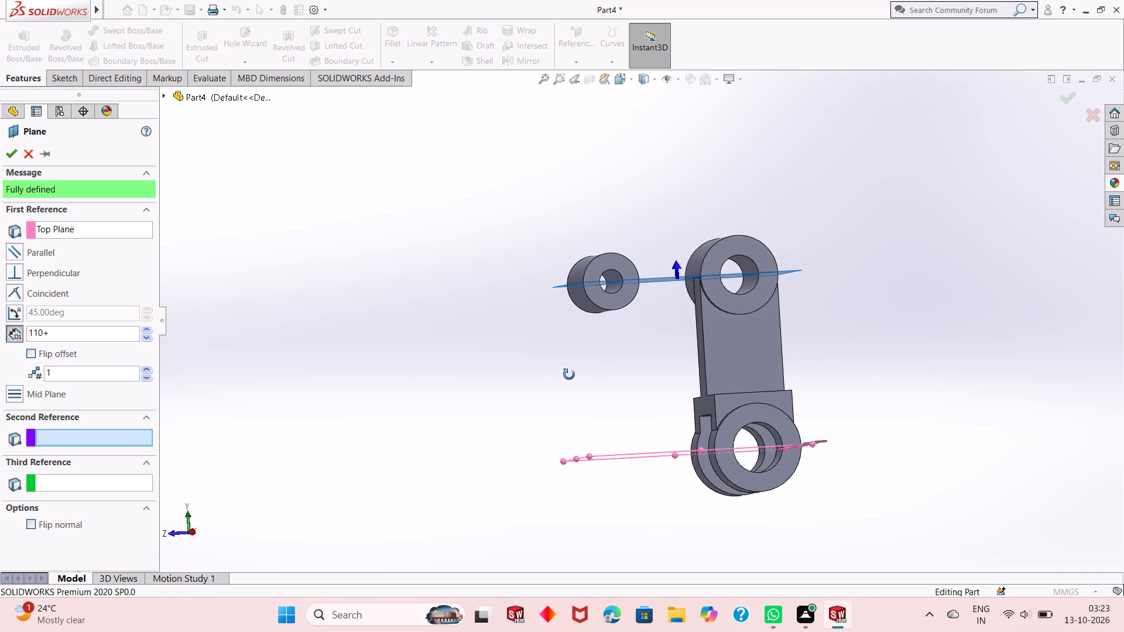
middle_drag(569, 375, 637, 469)
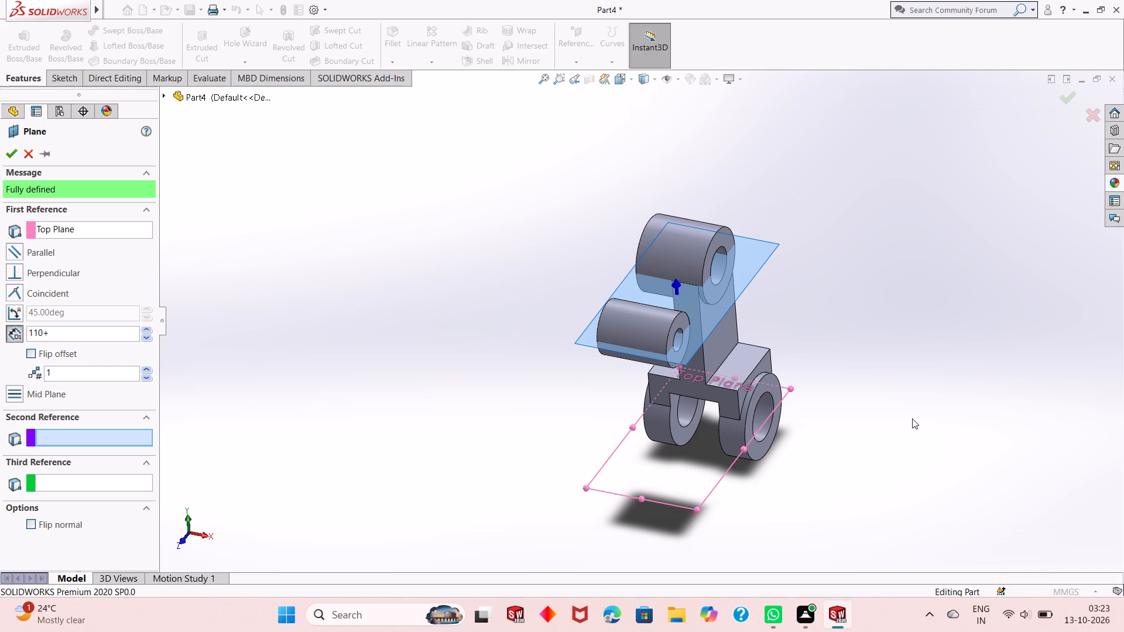
middle_drag(776, 486, 741, 362)
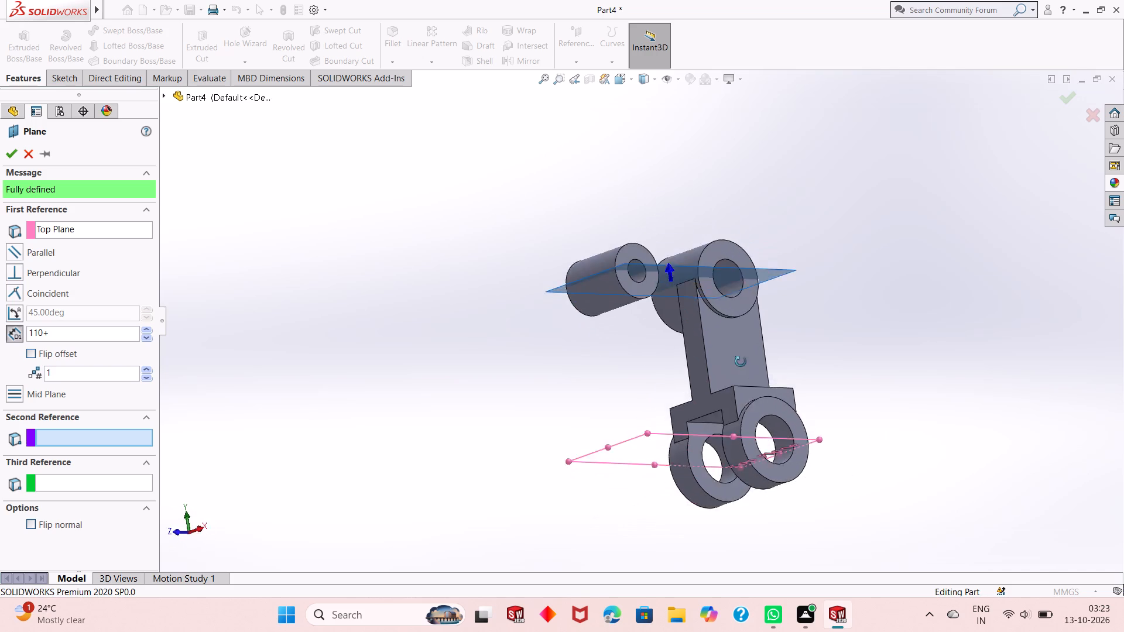
middle_drag(741, 362, 708, 380)
scroll(707, 330, up, 1)
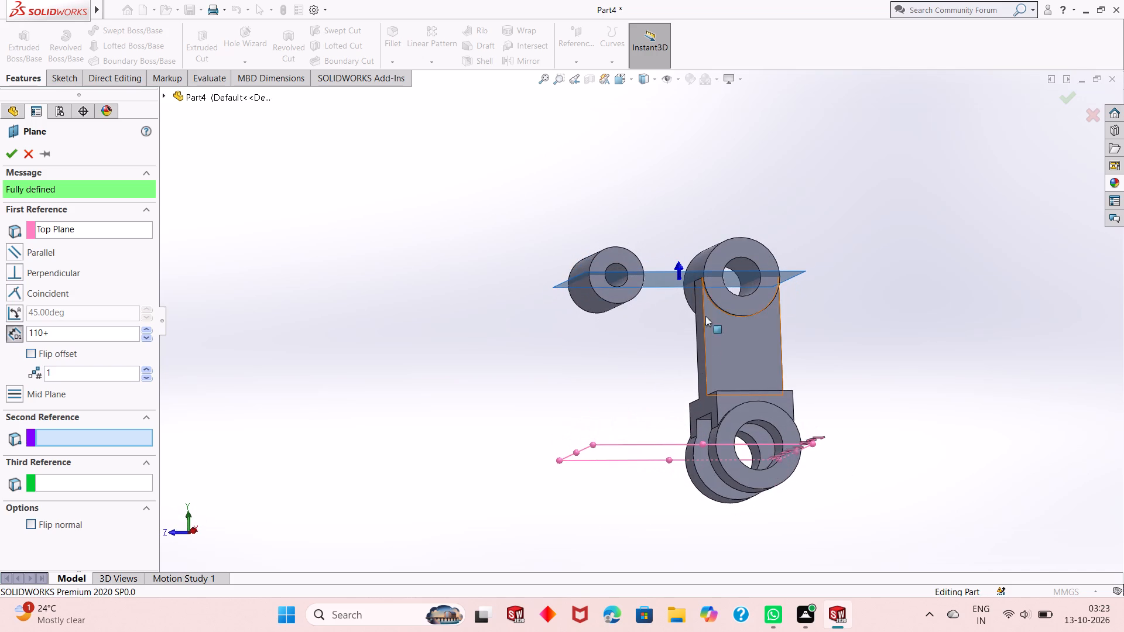
middle_drag(654, 205, 632, 279)
scroll(631, 283, up, 1)
scroll(662, 248, down, 4)
middle_drag(641, 410, 631, 342)
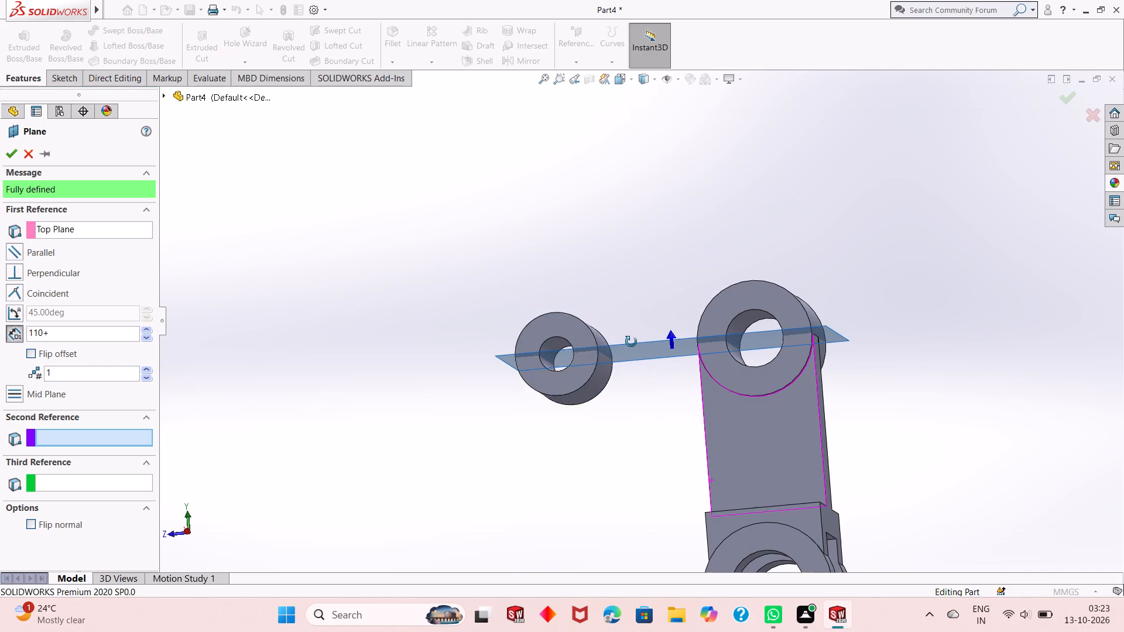
middle_drag(631, 342, 631, 341)
click(66, 338)
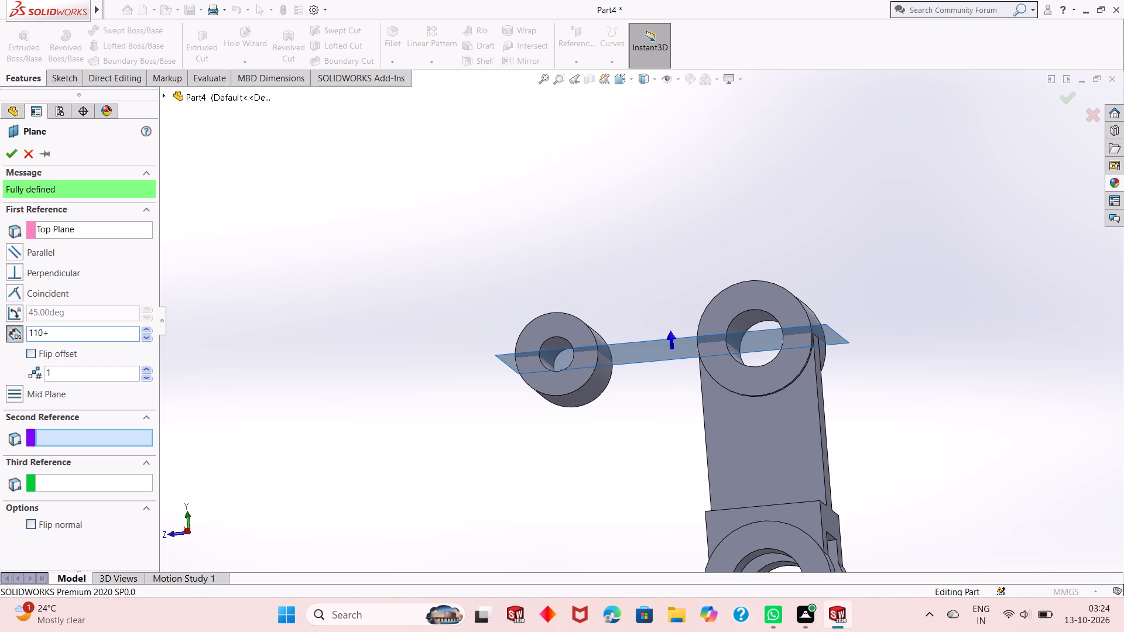
text(18)
key(Return)
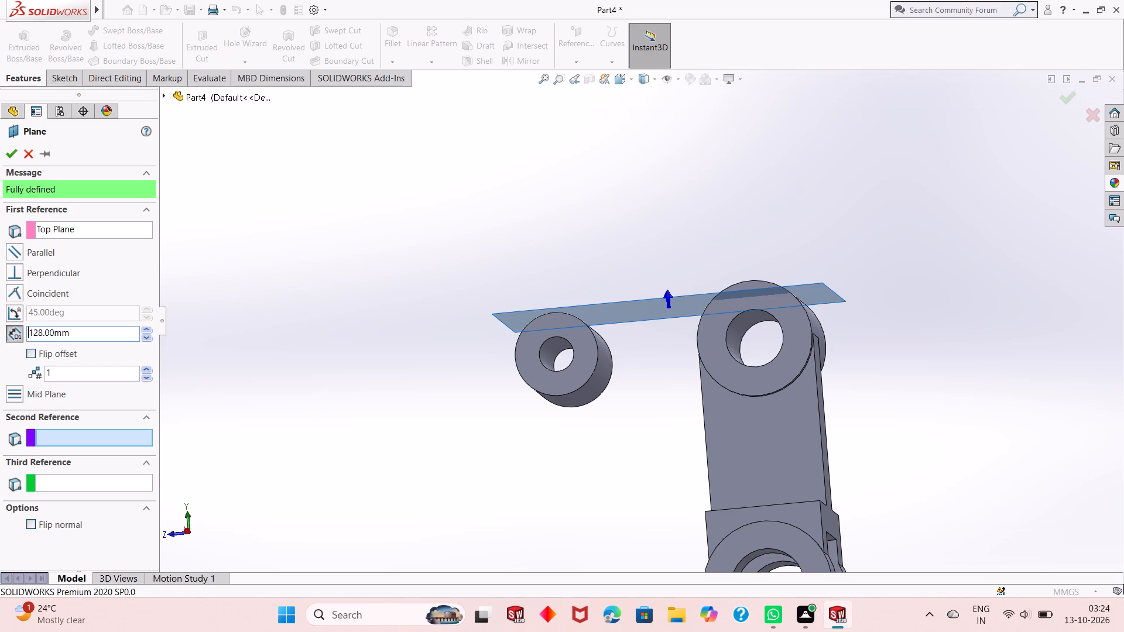
middle_drag(426, 349, 440, 388)
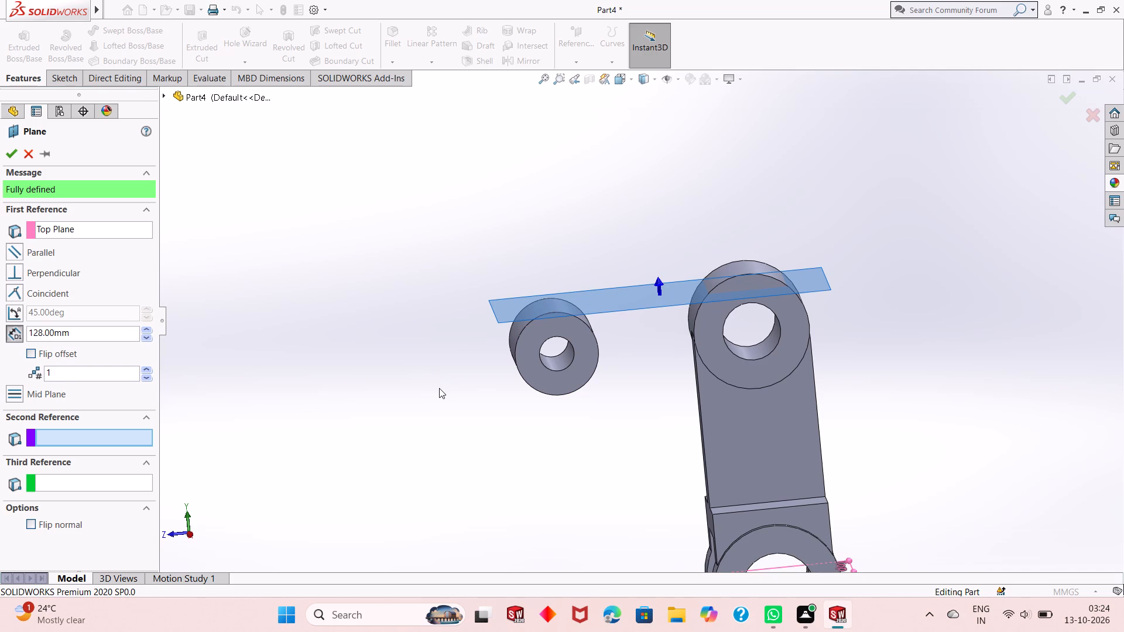
middle_drag(527, 445, 520, 420)
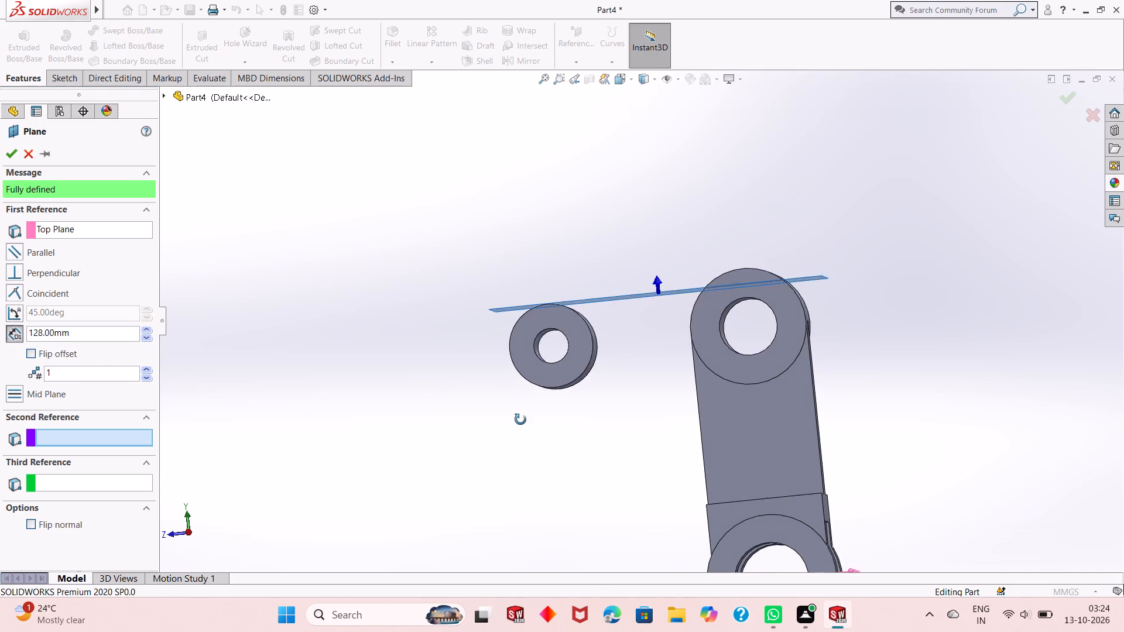
middle_drag(520, 420, 520, 400)
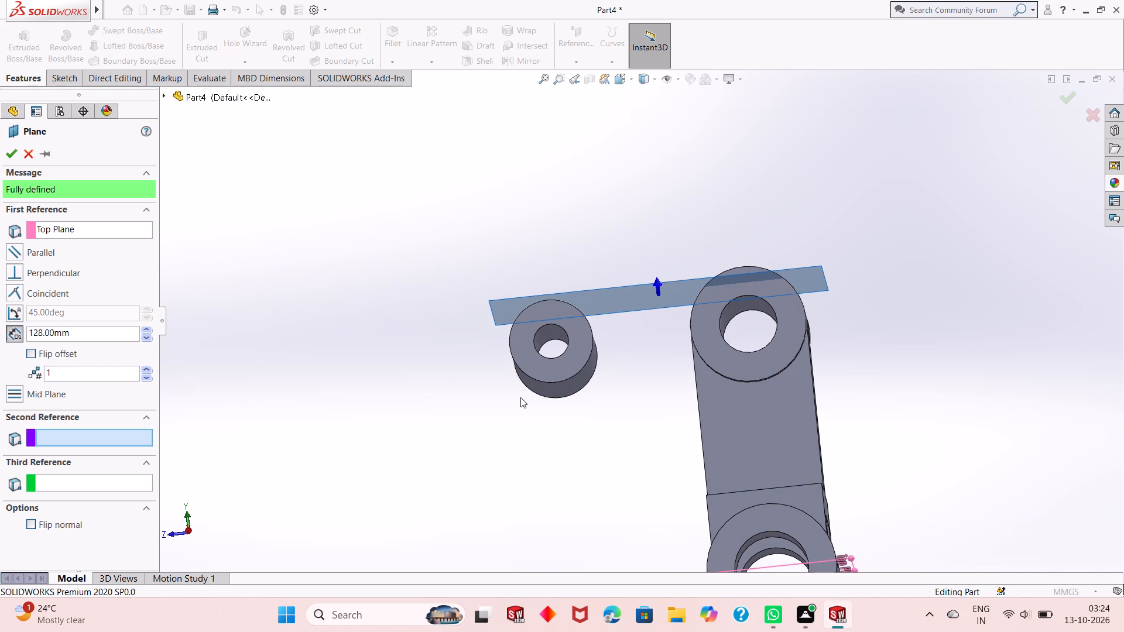
click(17, 154)
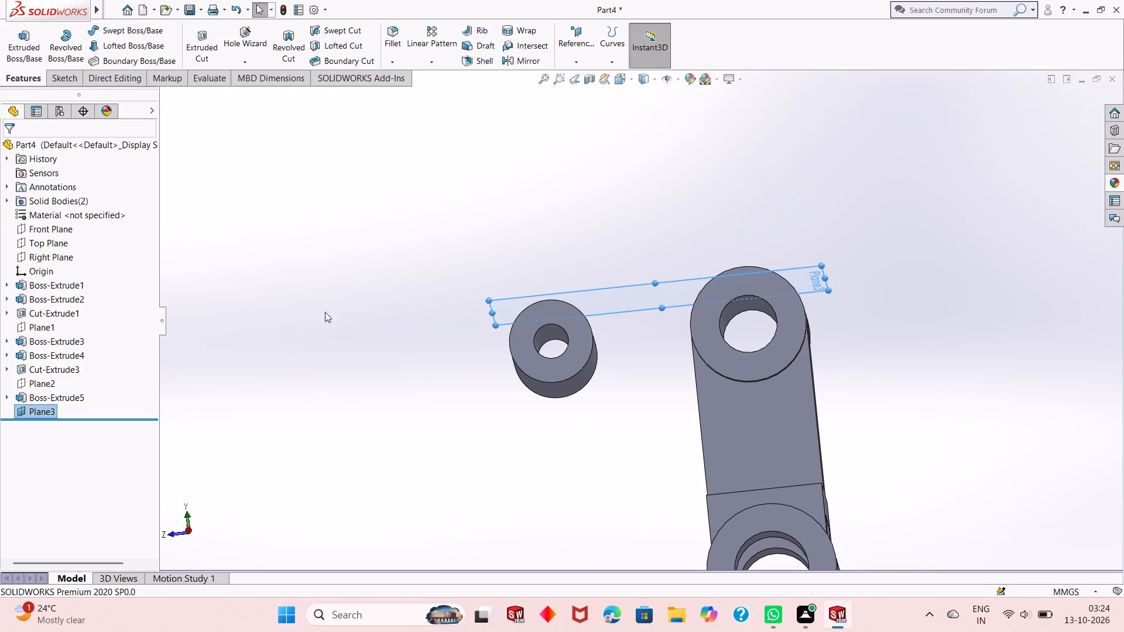
Start a sketch on the new 128 mm offset plane, viewed square-on.
middle_drag(481, 311, 544, 377)
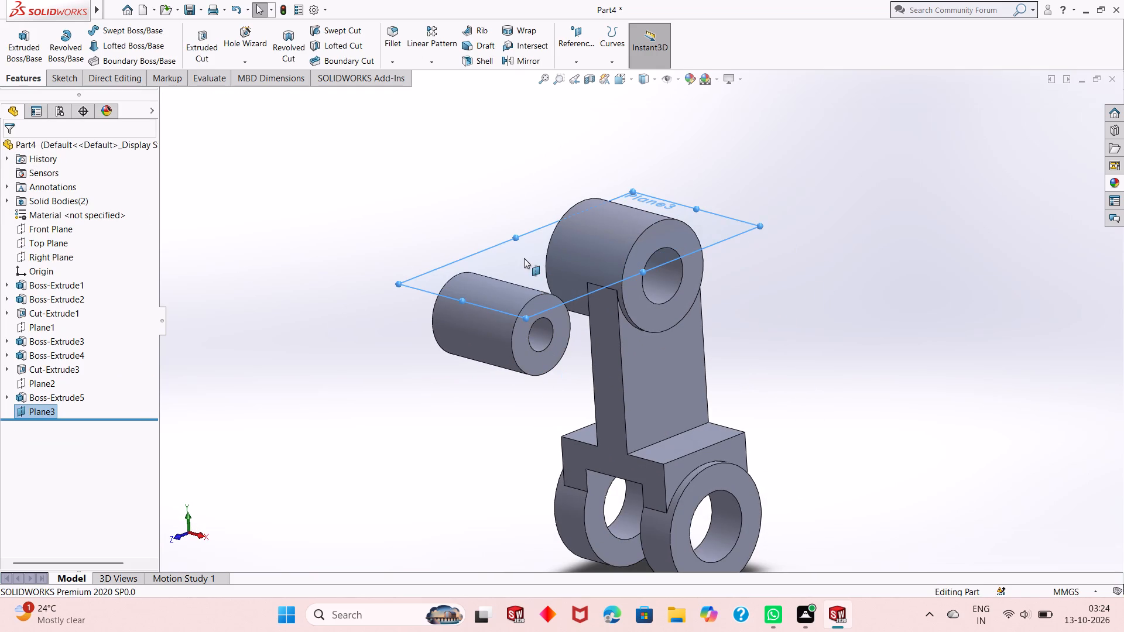
click(524, 258)
click(584, 227)
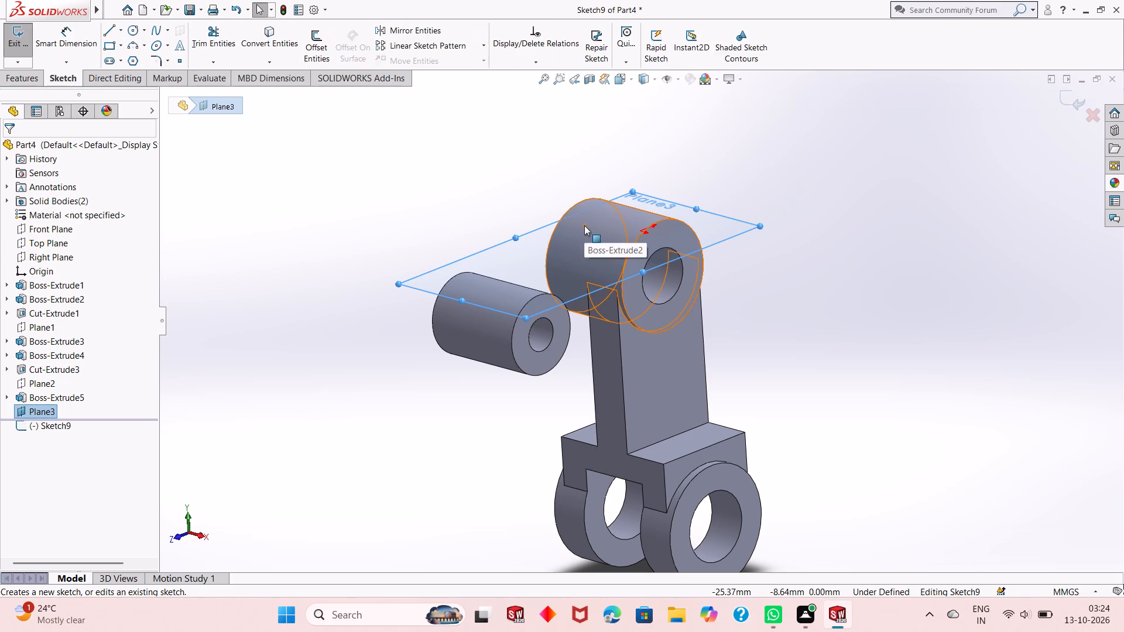
key(ctrl+8)
click(347, 305)
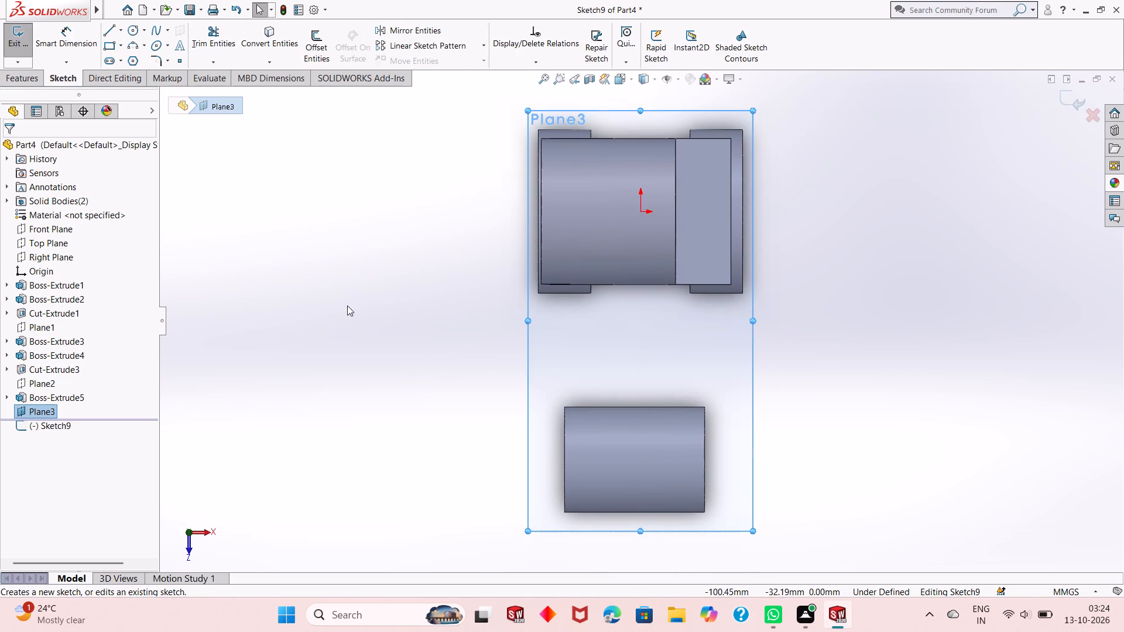
Sketch a corner rectangle about 16 mm wide and 52 mm long from over the upper boss to the side boss's near edge.
scroll(595, 397, up, 1)
scroll(655, 416, down, 2)
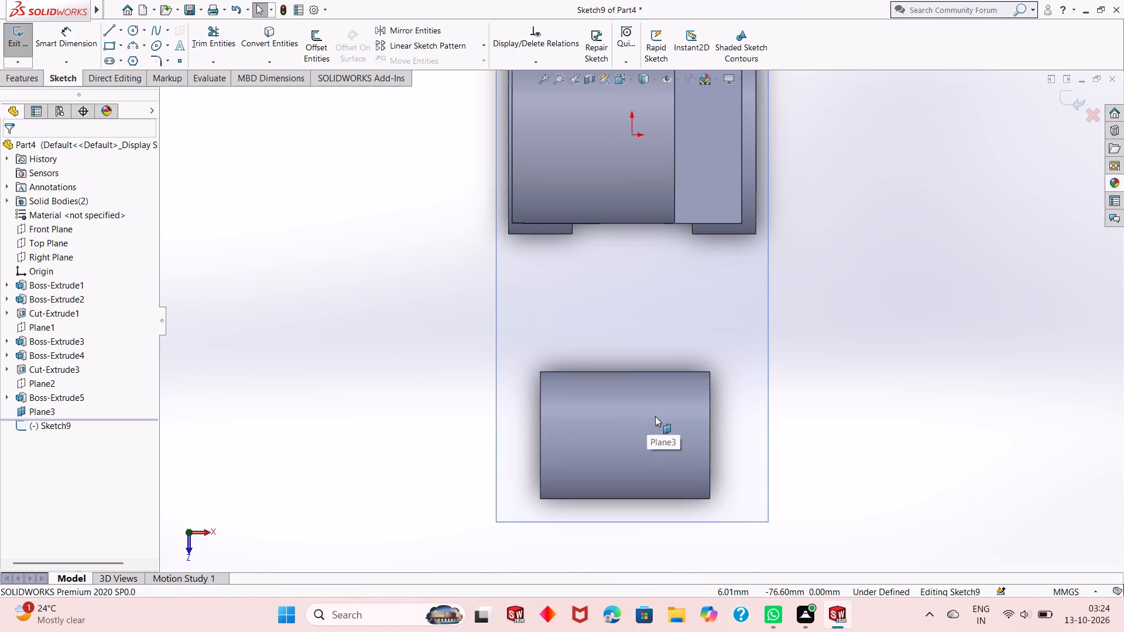
click(109, 44)
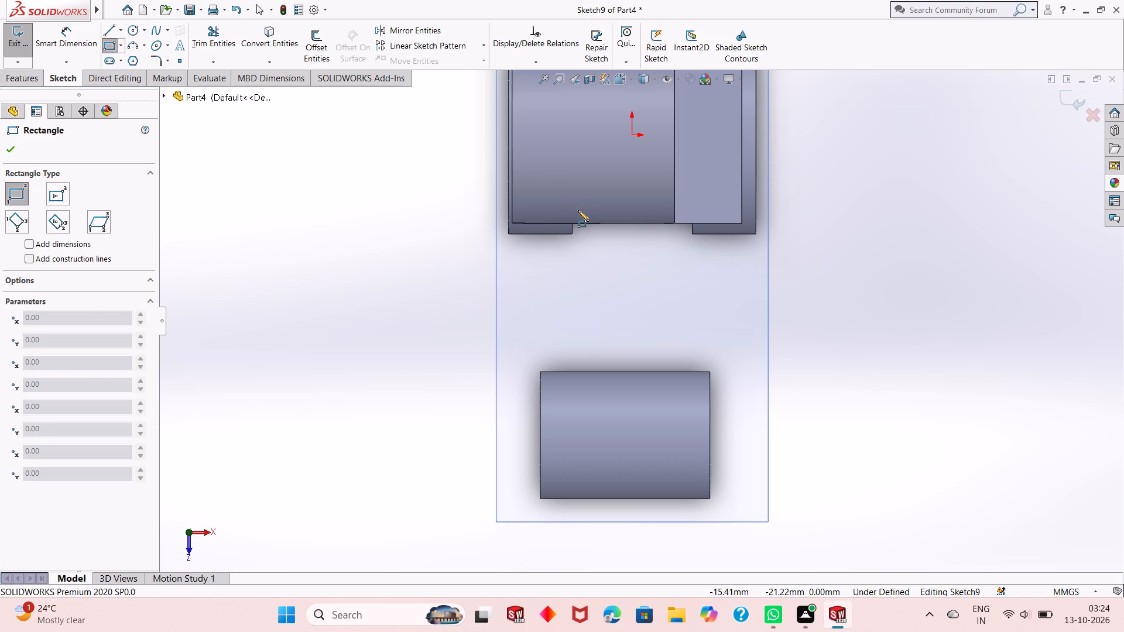
click(577, 188)
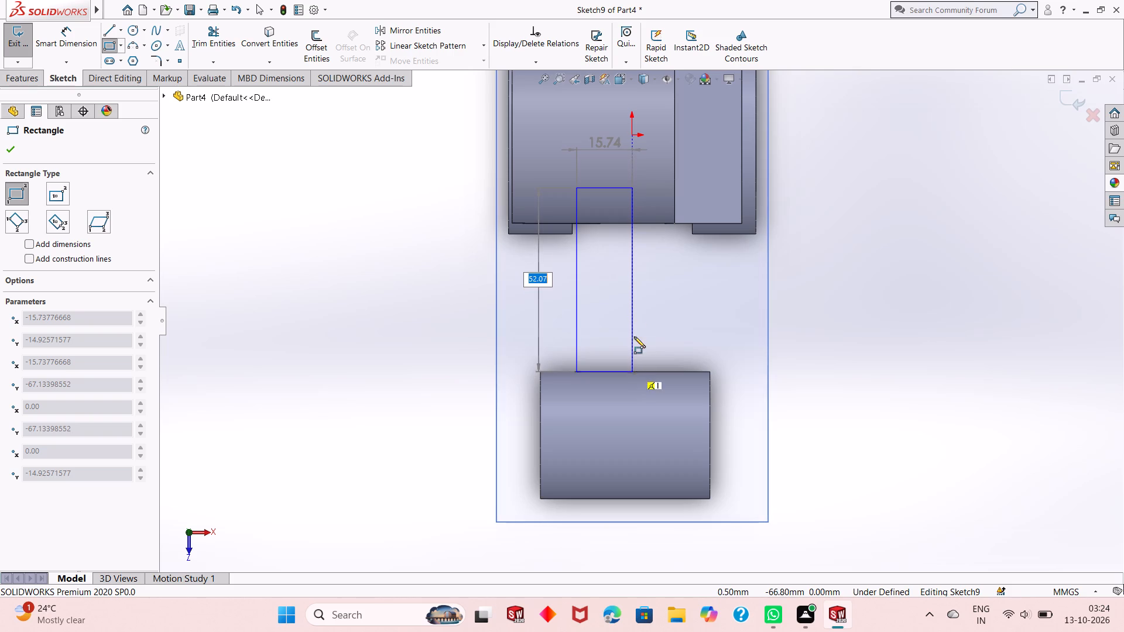
click(630, 372)
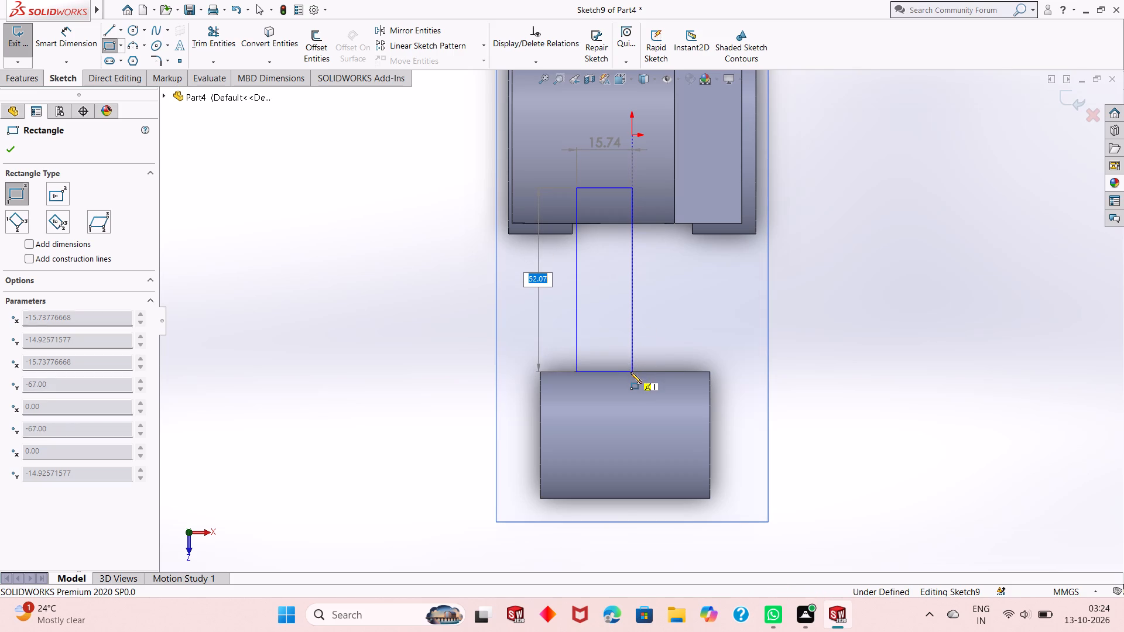
right_click(382, 289)
click(397, 296)
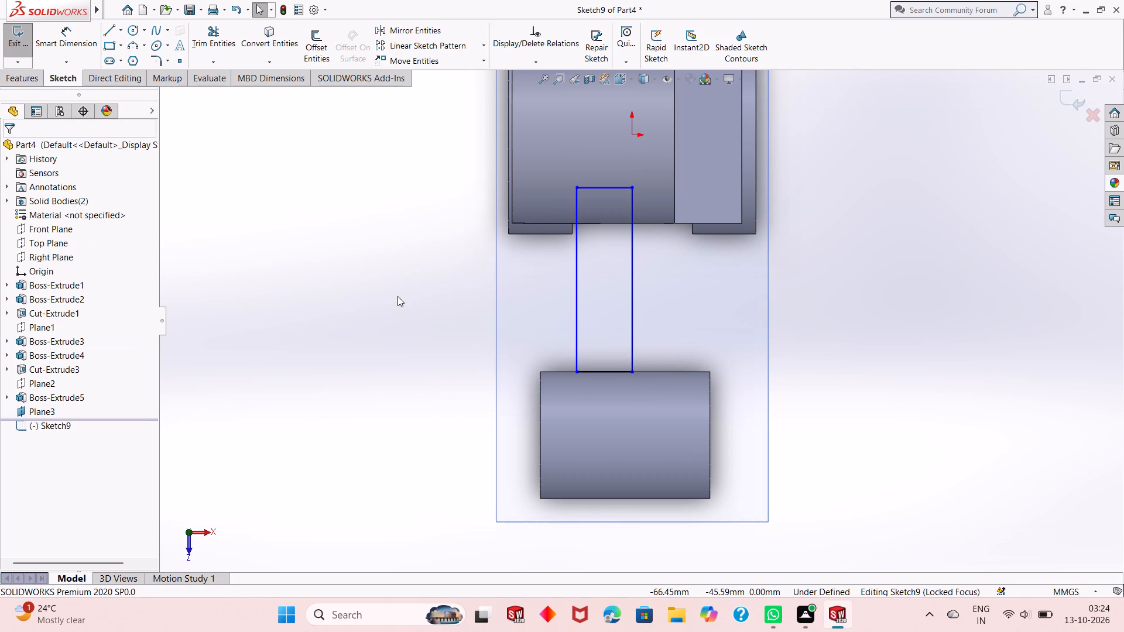
Dimension the rectangle's short side at the side boss to 18 mm.
click(76, 32)
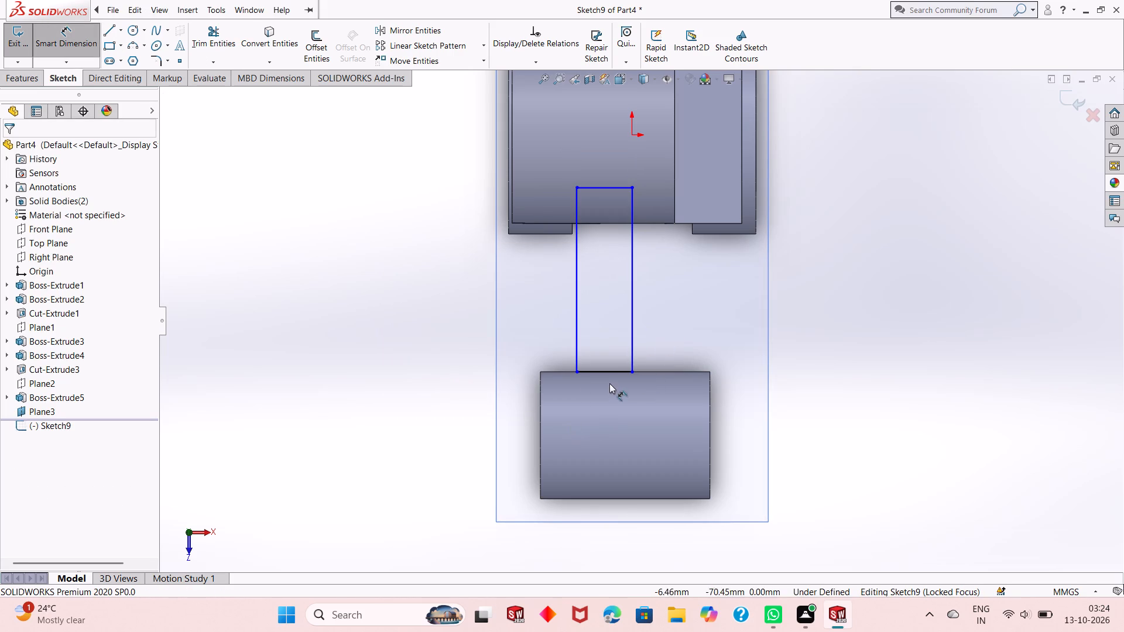
click(612, 371)
click(613, 386)
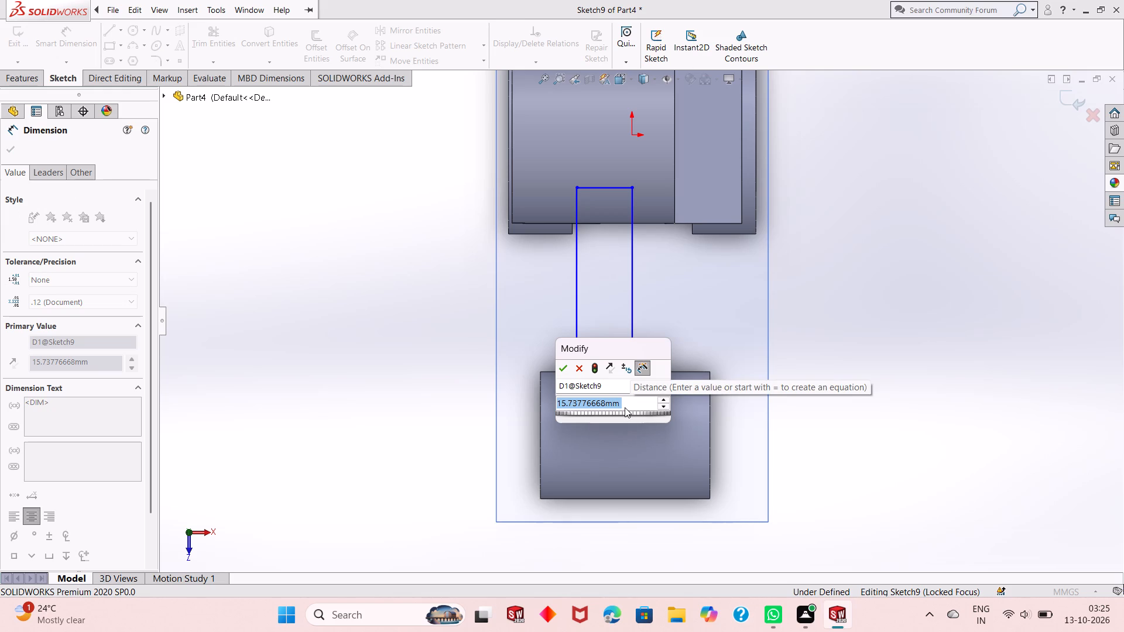
text(18)
key(Return)
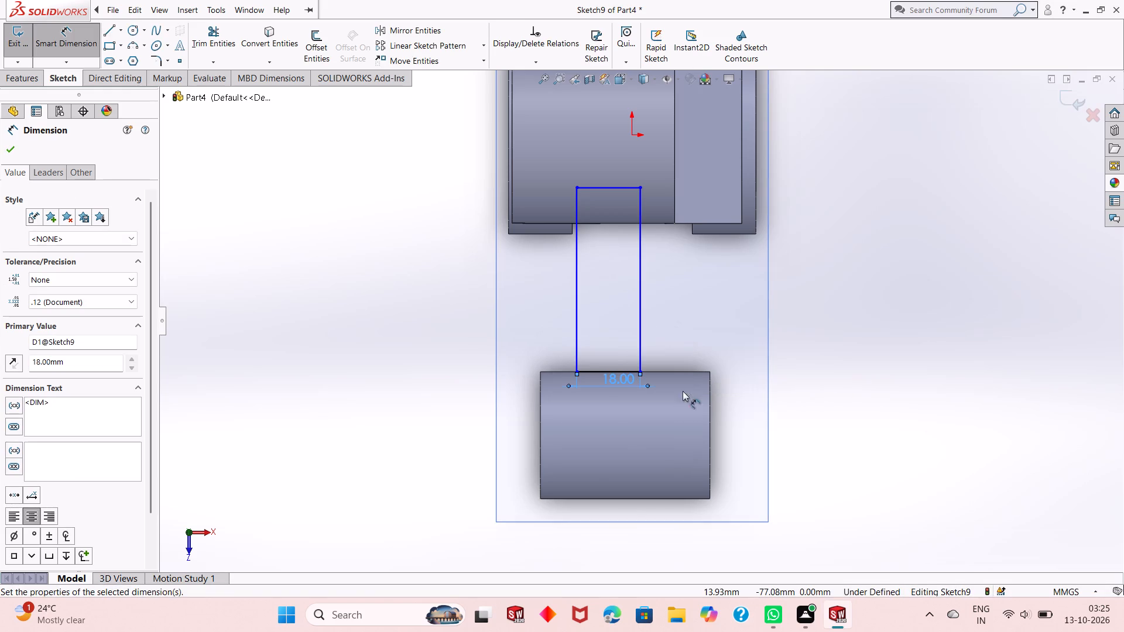
Dimension the rectangle's long side nearest the upper boss's end edge to 14 mm from that edge.
click(639, 200)
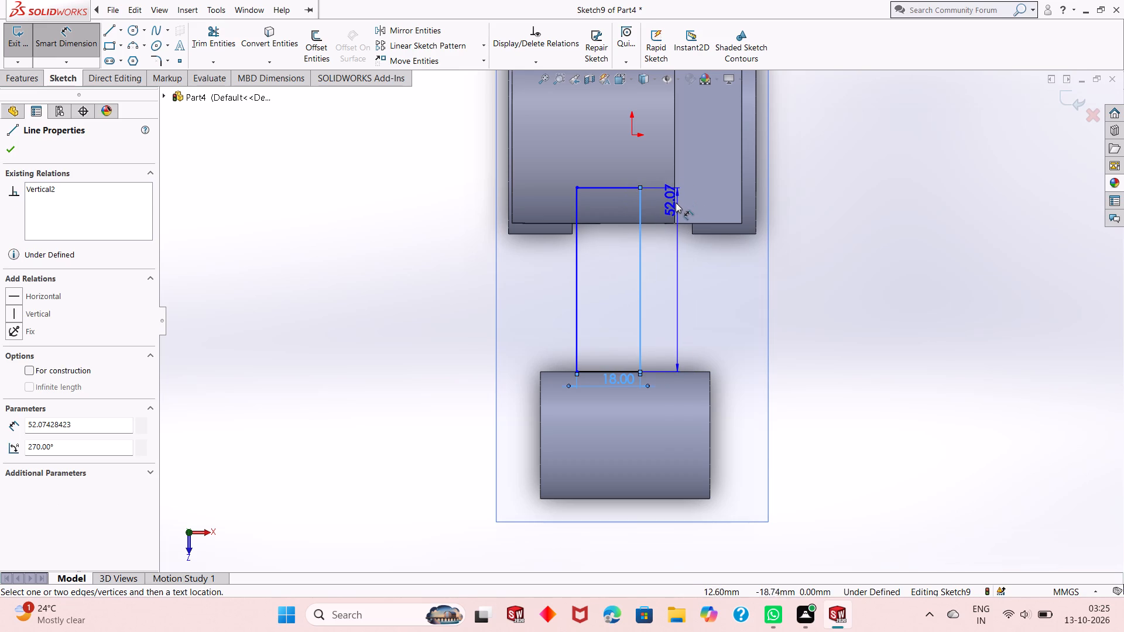
click(674, 205)
drag(676, 262, 681, 273)
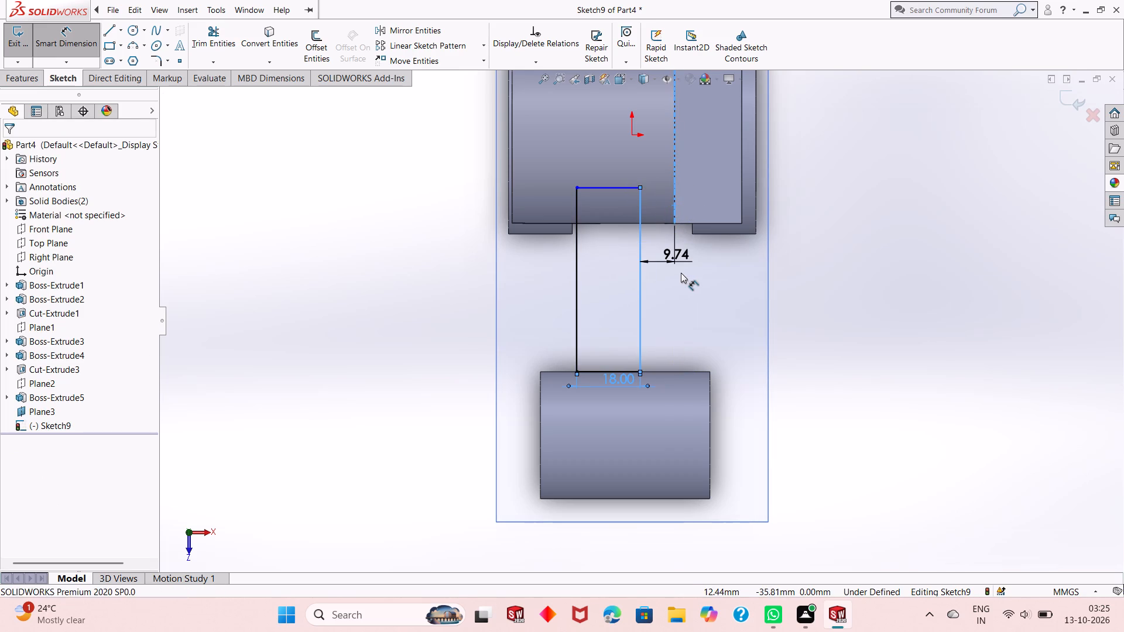
text(14)
key(Return)
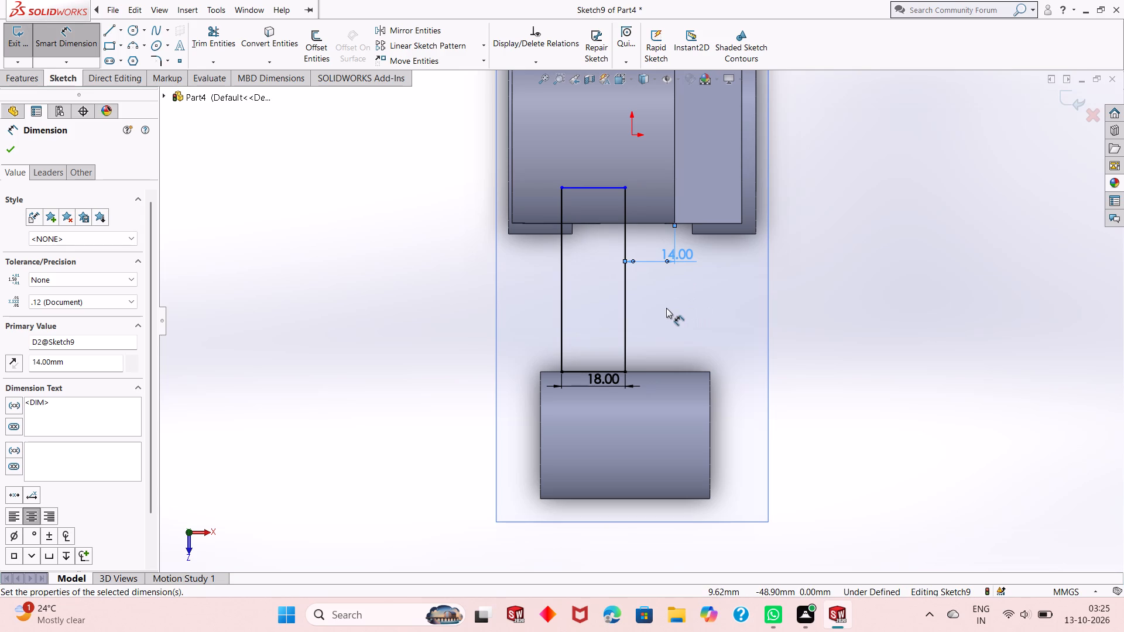
Examine the rectangle's alignment with the web, fork and side boss from several angles.
middle_drag(667, 324, 666, 298)
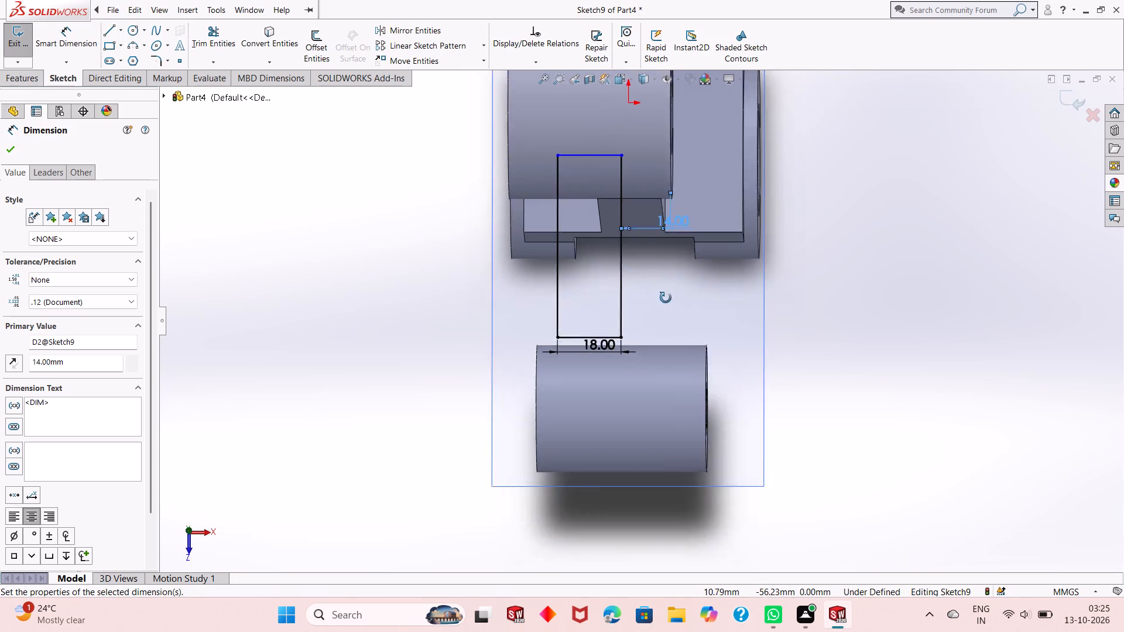
middle_drag(666, 298, 663, 277)
scroll(663, 273, up, 1)
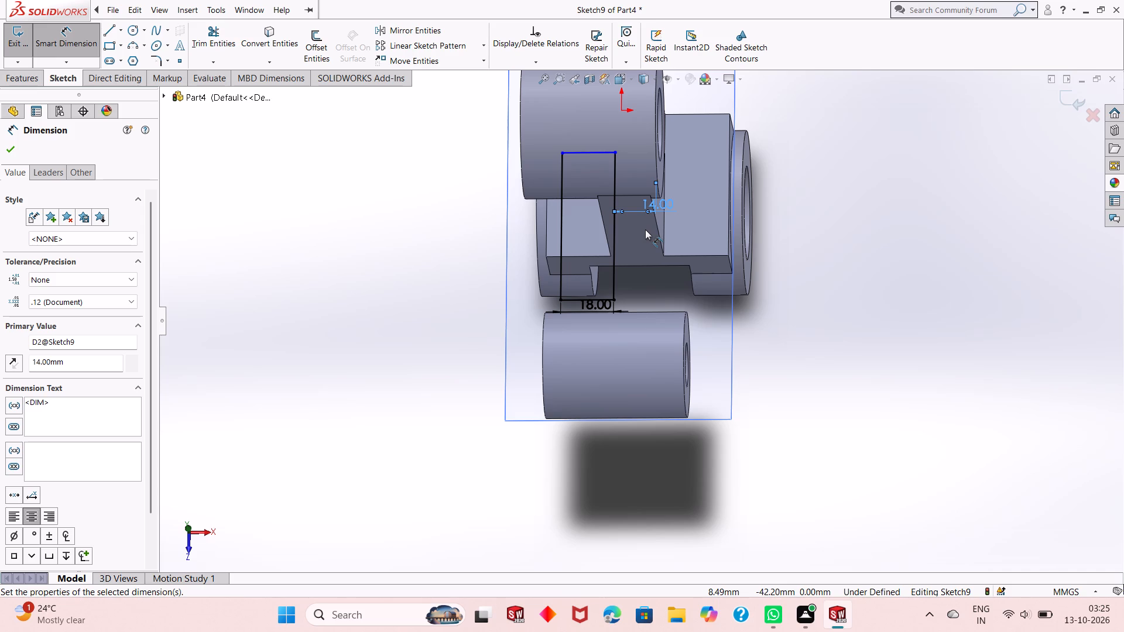
middle_drag(642, 246, 646, 227)
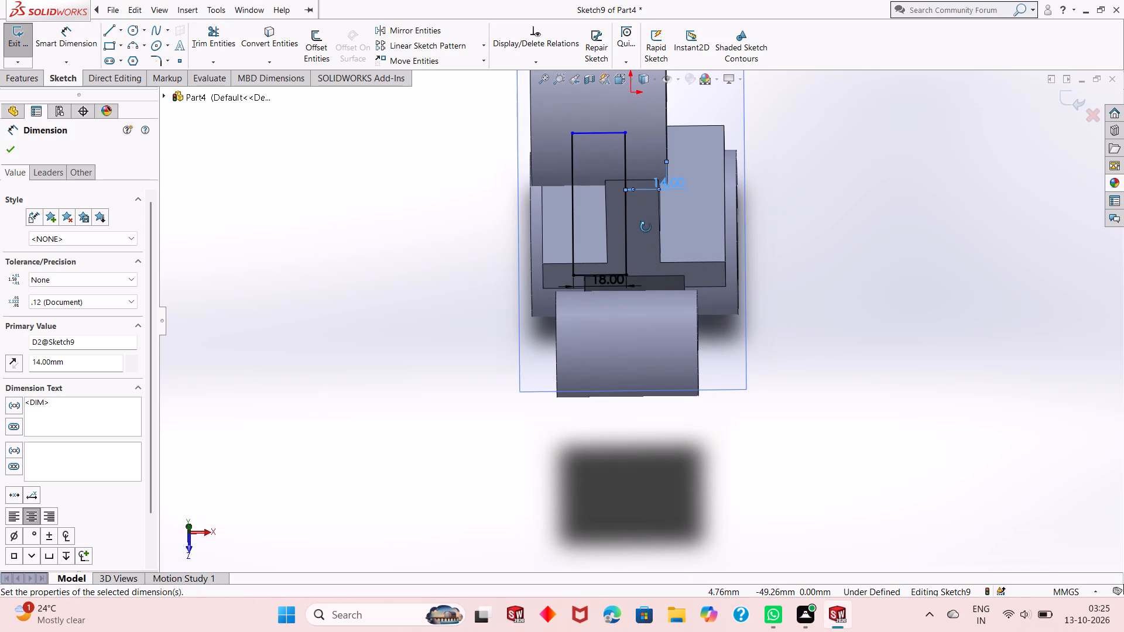
middle_drag(646, 227, 646, 226)
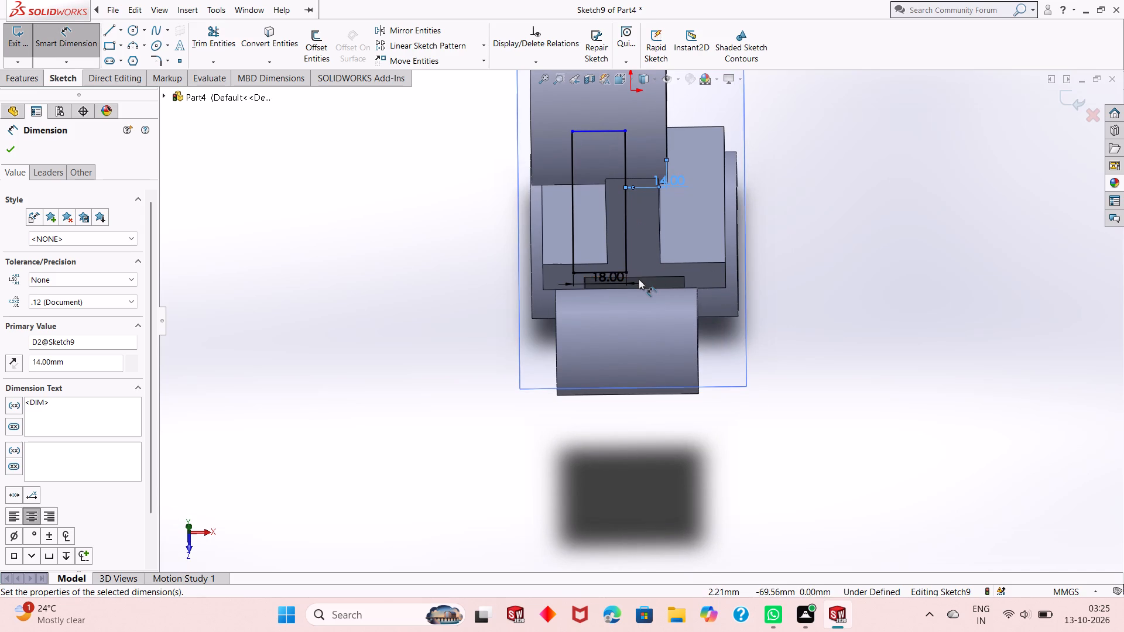
scroll(639, 279, up, 1)
scroll(642, 224, down, 1)
middle_drag(663, 262, 658, 252)
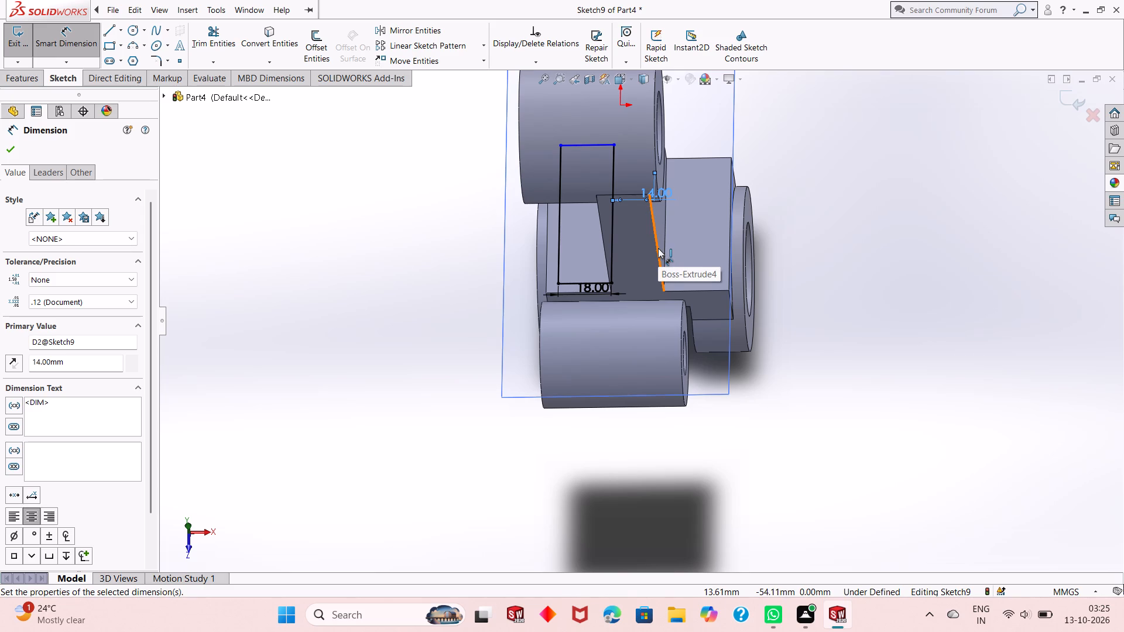
scroll(838, 620, up, 1)
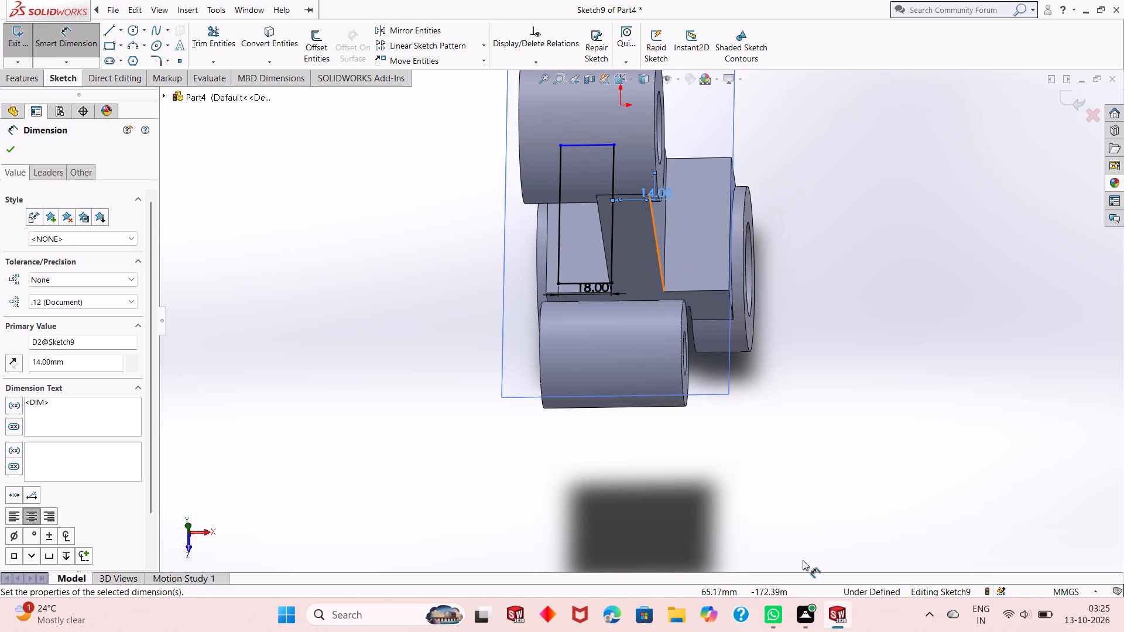
scroll(615, 408, up, 1)
scroll(612, 217, down, 2)
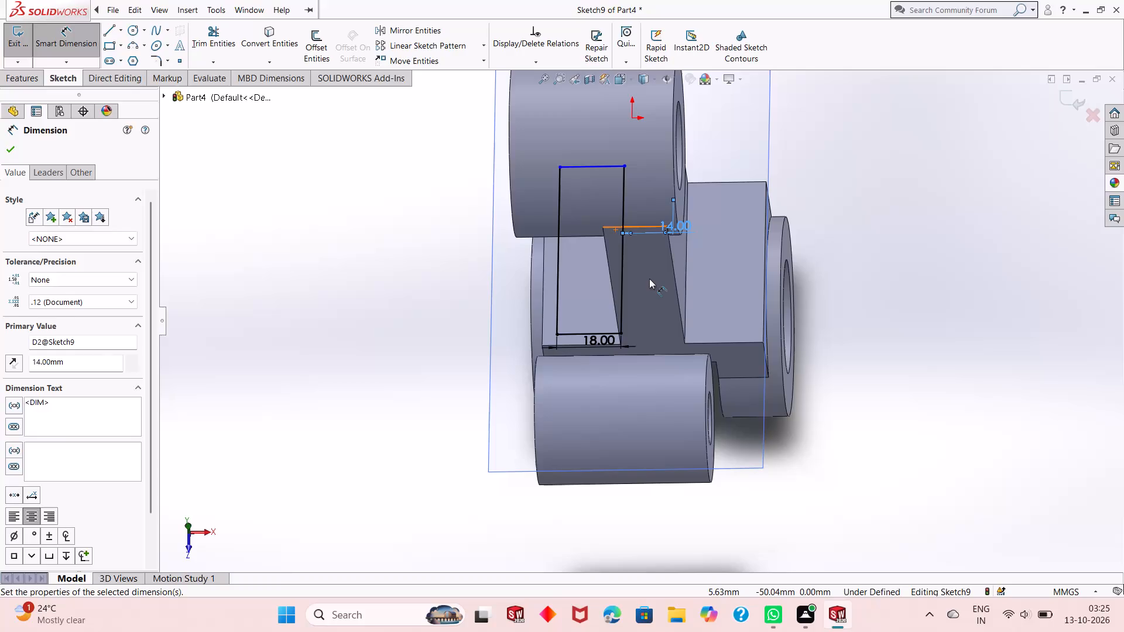
Finish dimensioning and exit the rectangle sketch on the 128 mm offset plane.
key(Escape)
key(Escape)
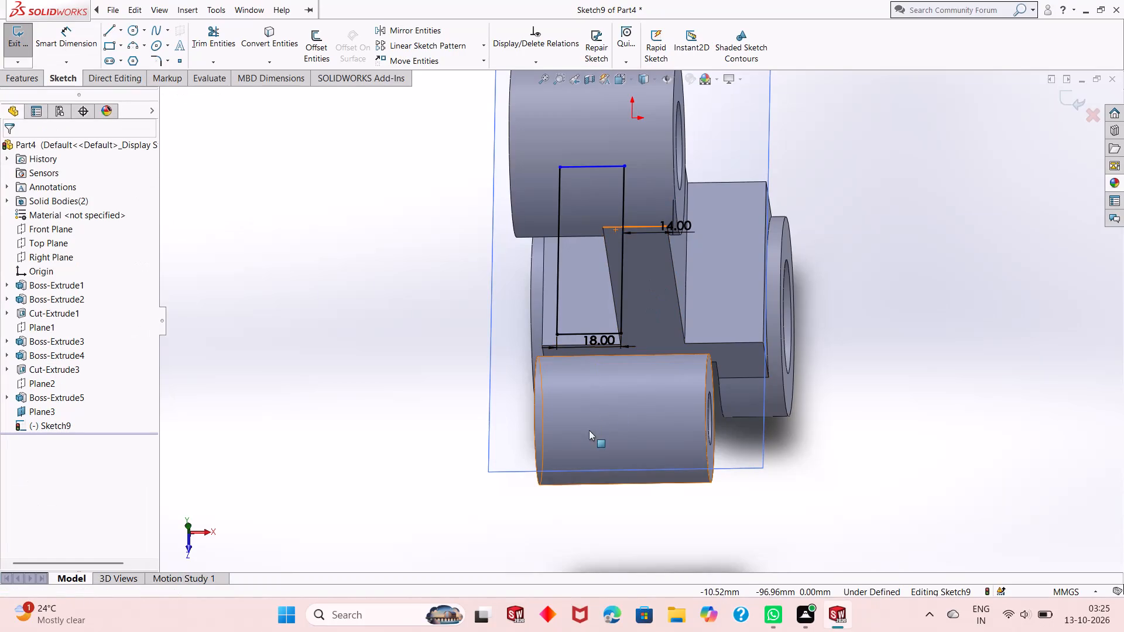
click(1075, 104)
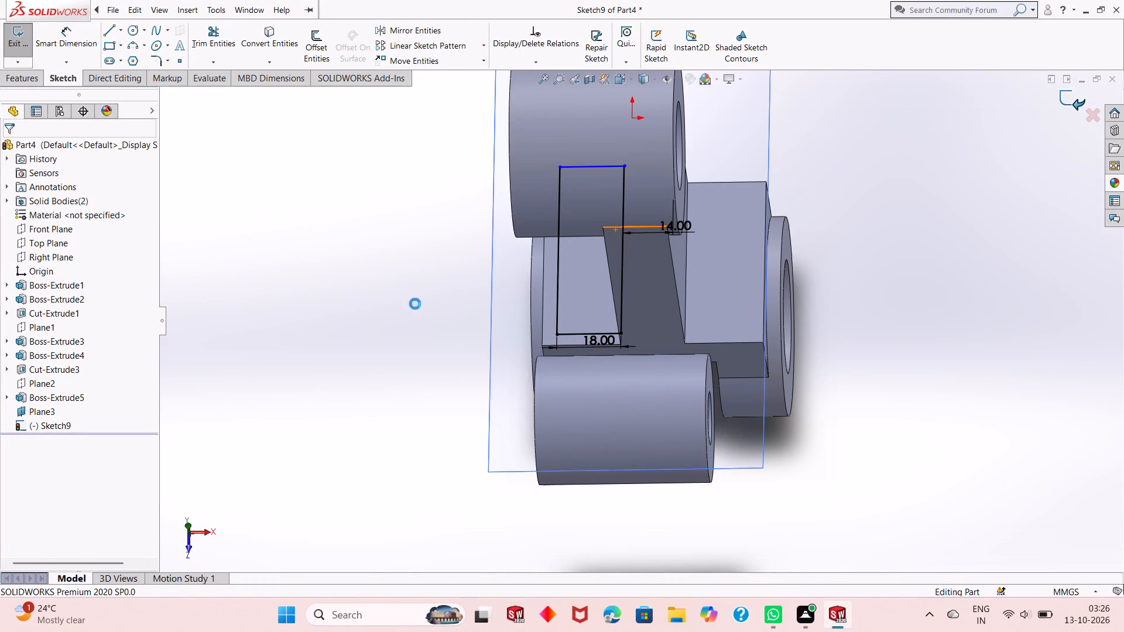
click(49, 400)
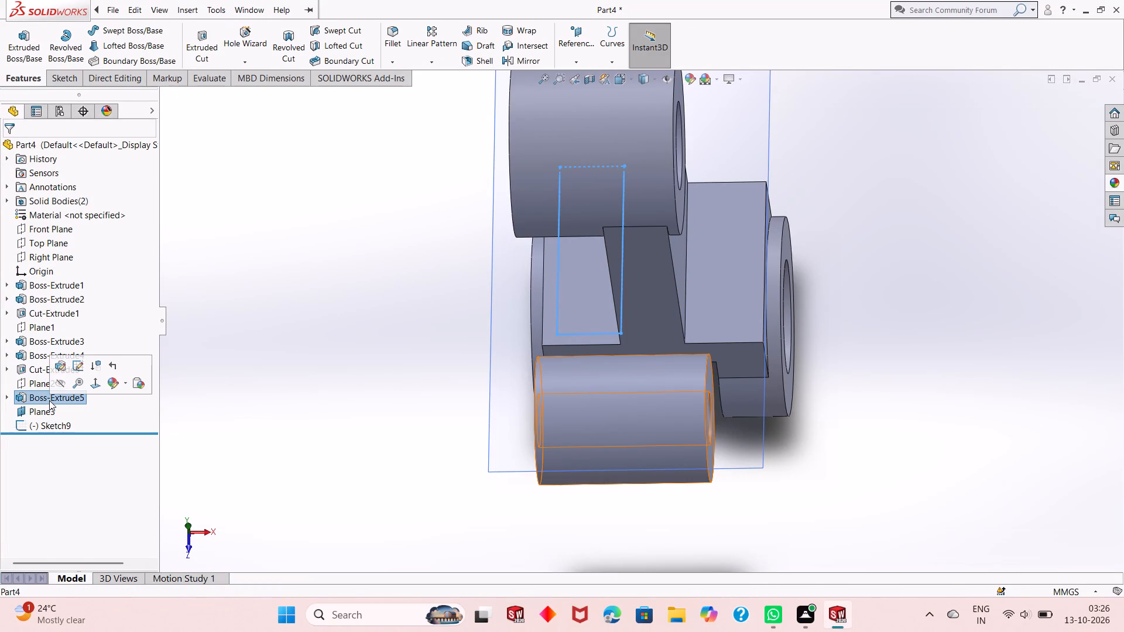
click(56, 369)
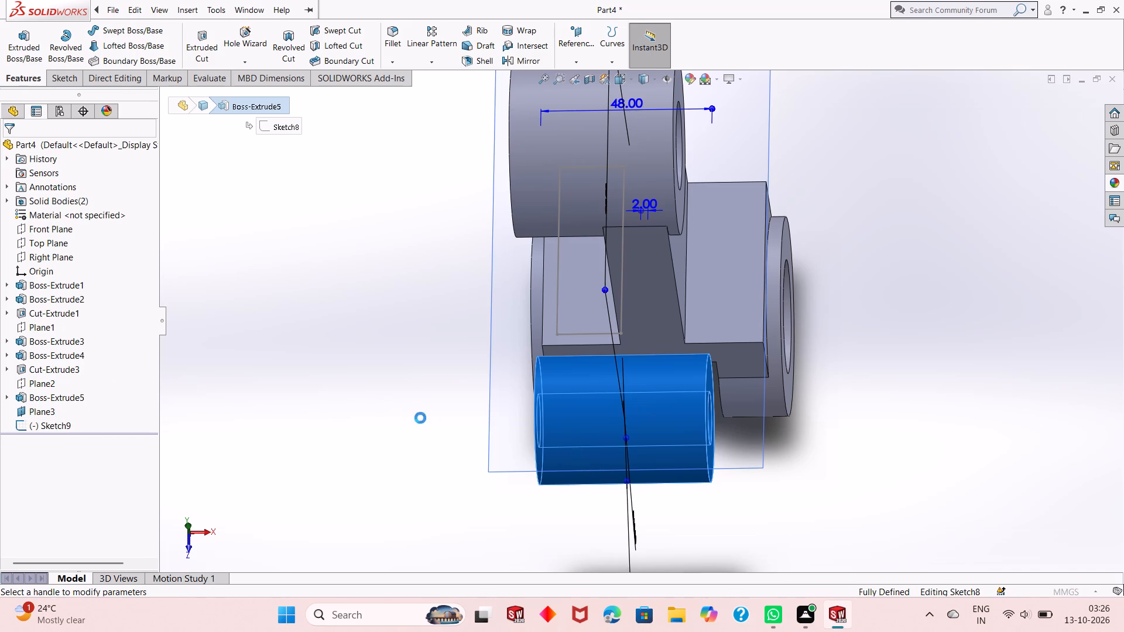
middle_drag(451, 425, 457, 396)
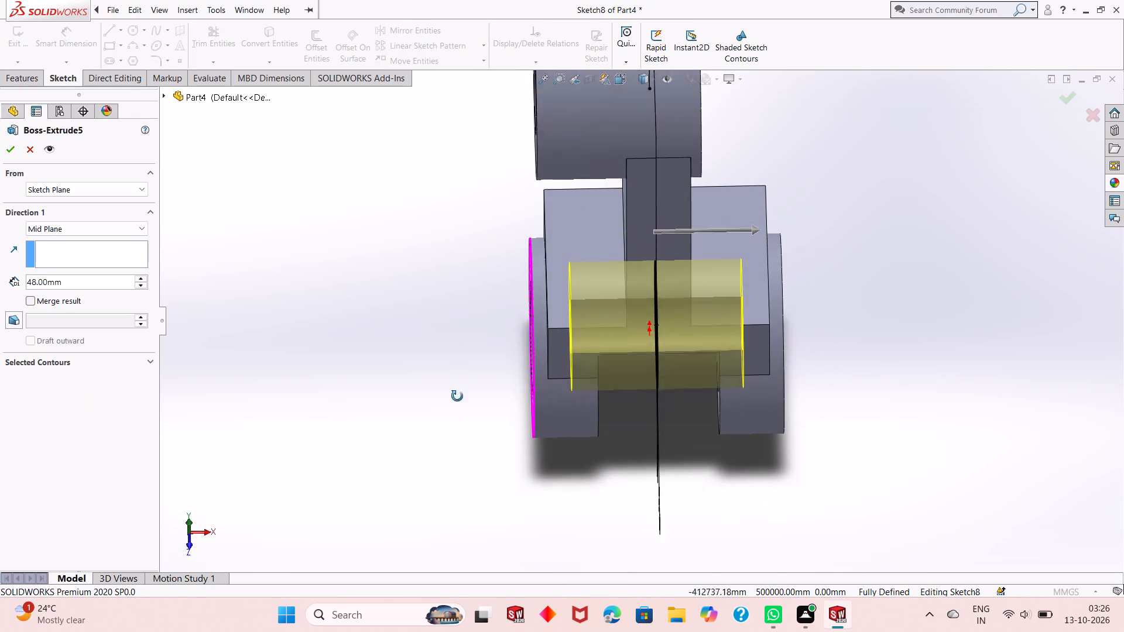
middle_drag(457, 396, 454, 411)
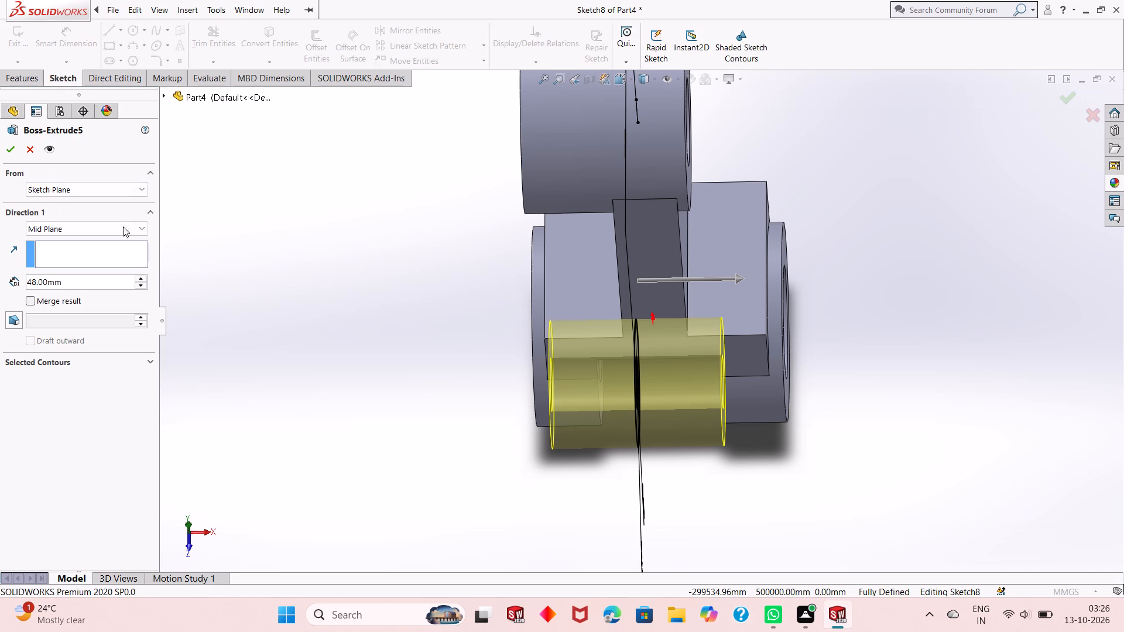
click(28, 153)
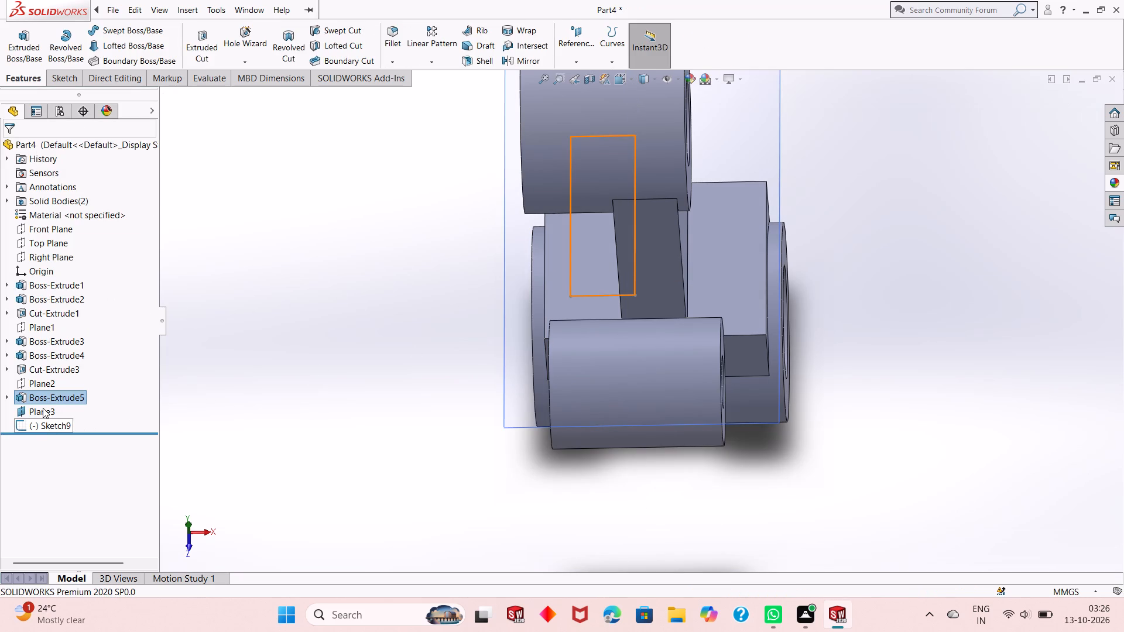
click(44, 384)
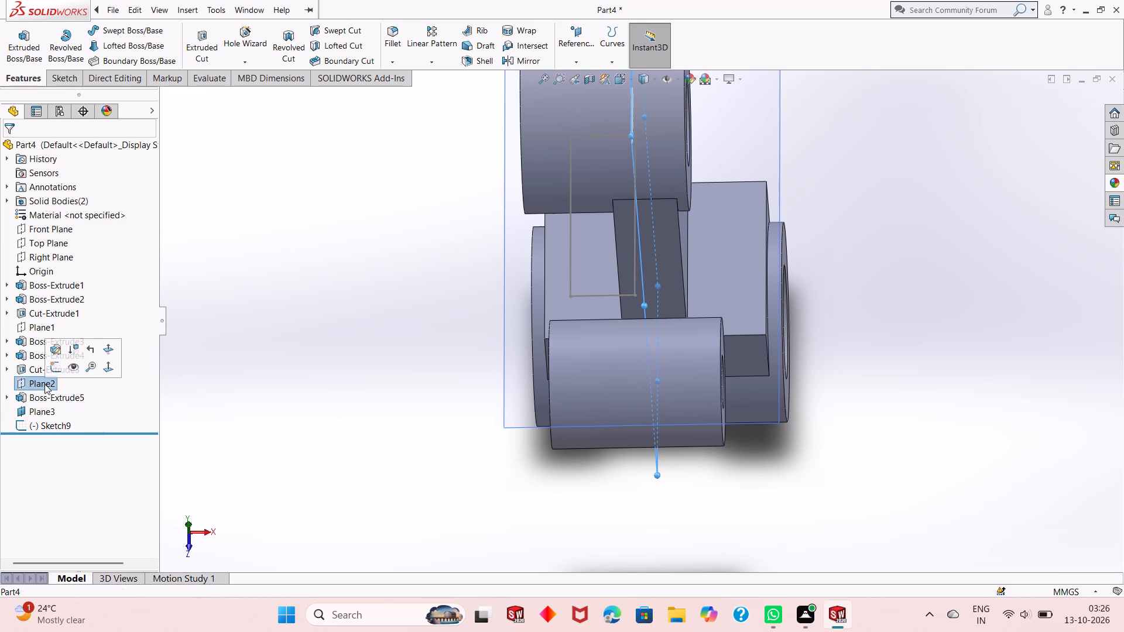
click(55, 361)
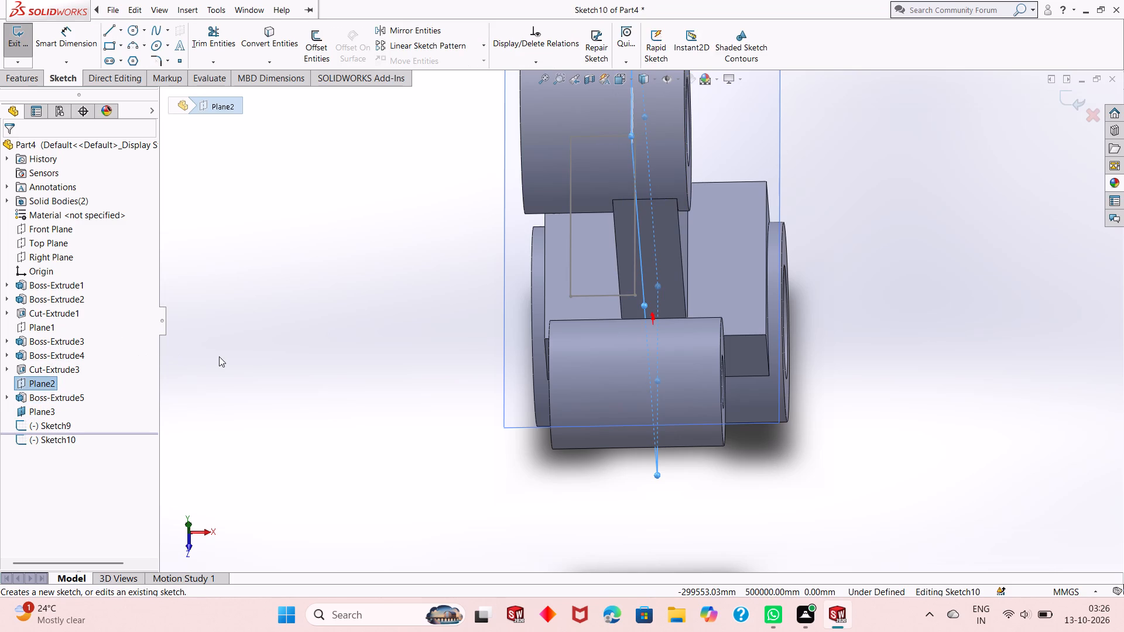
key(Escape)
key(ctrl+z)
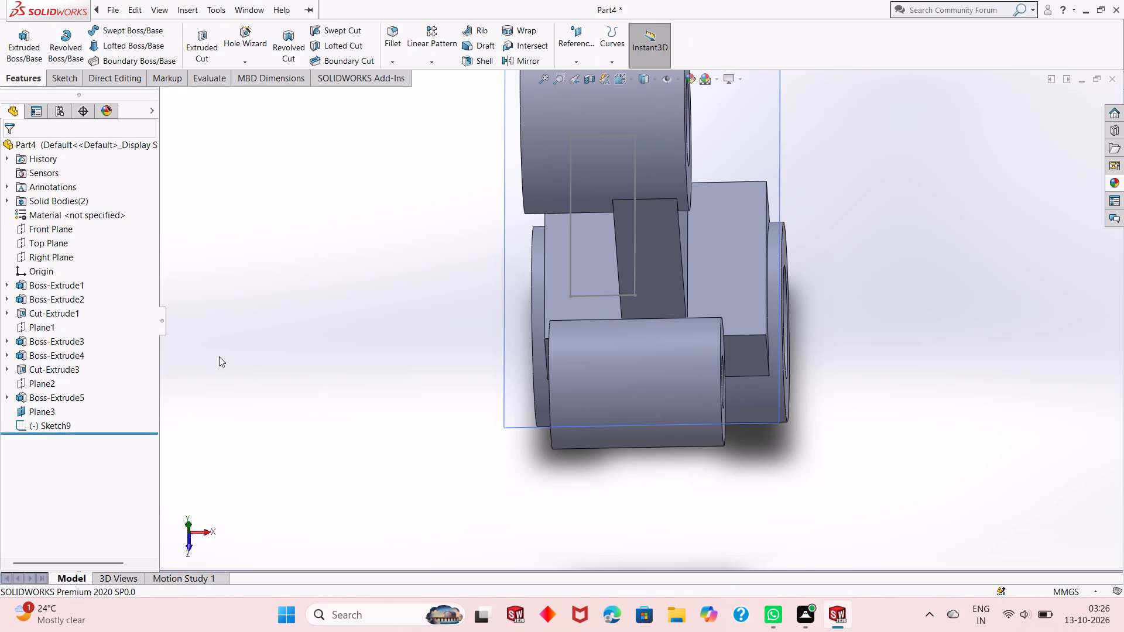
Edit Plane2 and set its offset from the Right Plane to 2+9, giving 11 mm.
click(49, 386)
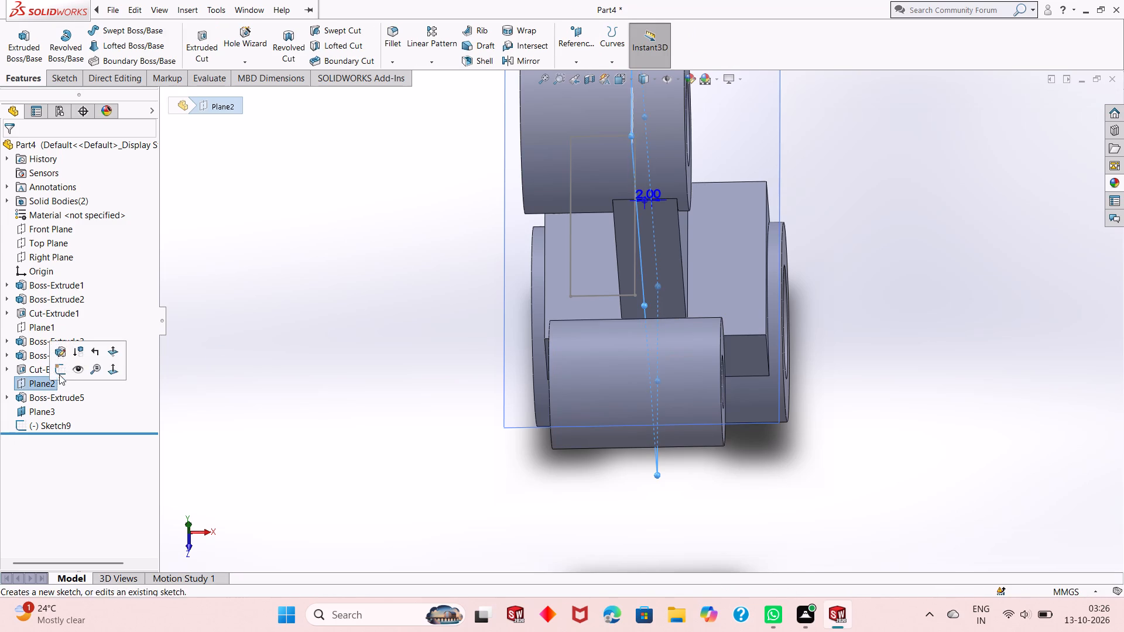
click(58, 352)
middle_drag(372, 403, 372, 383)
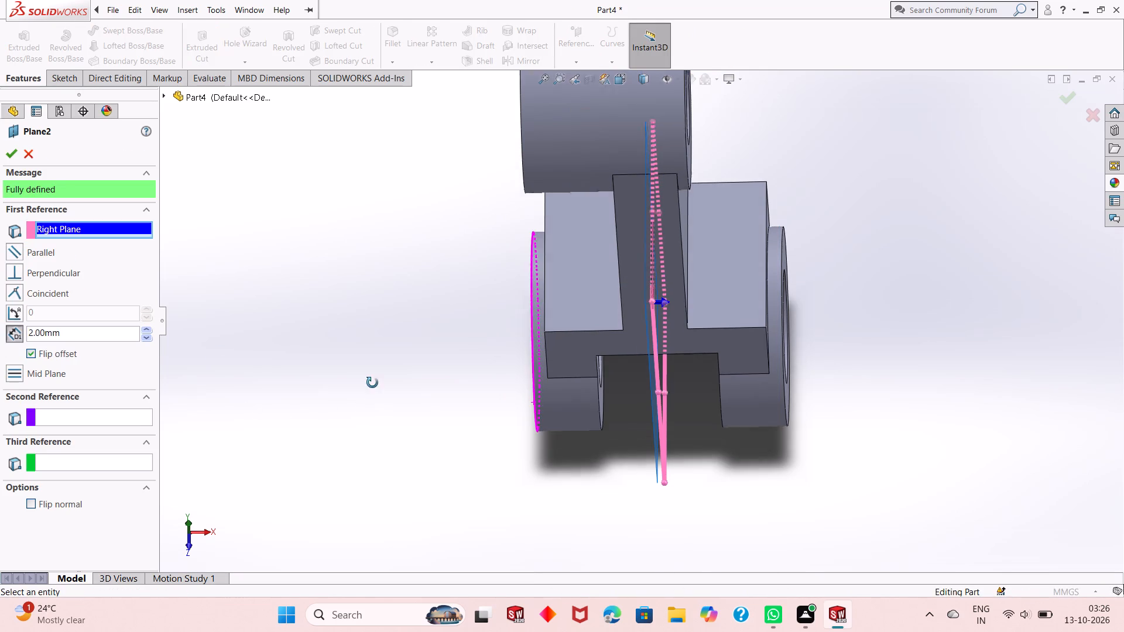
middle_drag(372, 383, 370, 384)
scroll(379, 389, up, 1)
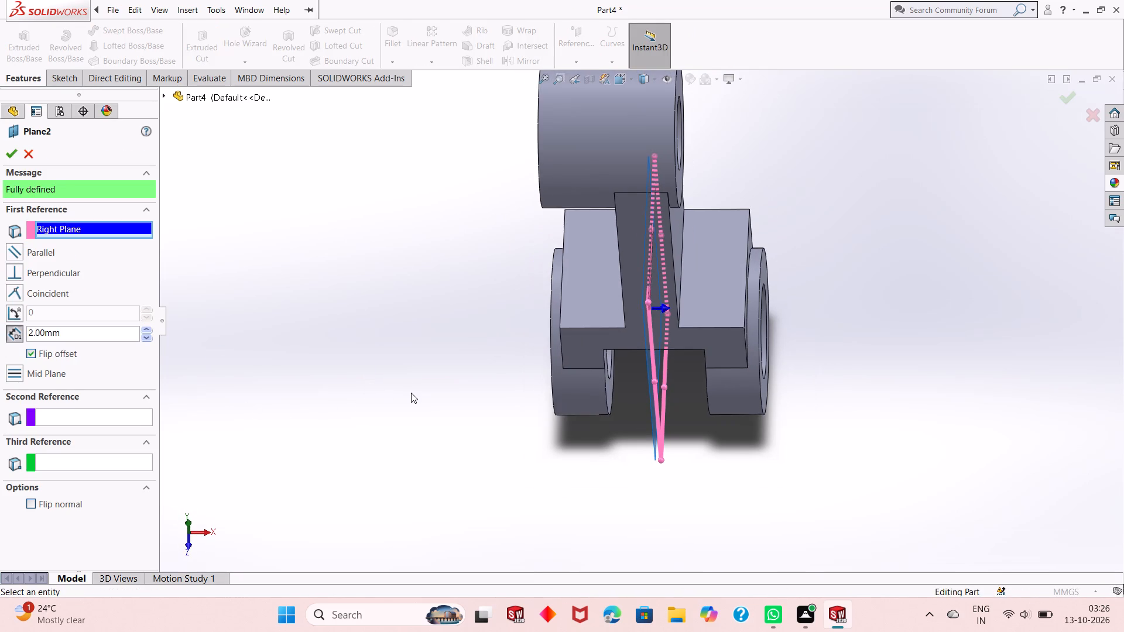
middle_drag(411, 387, 411, 362)
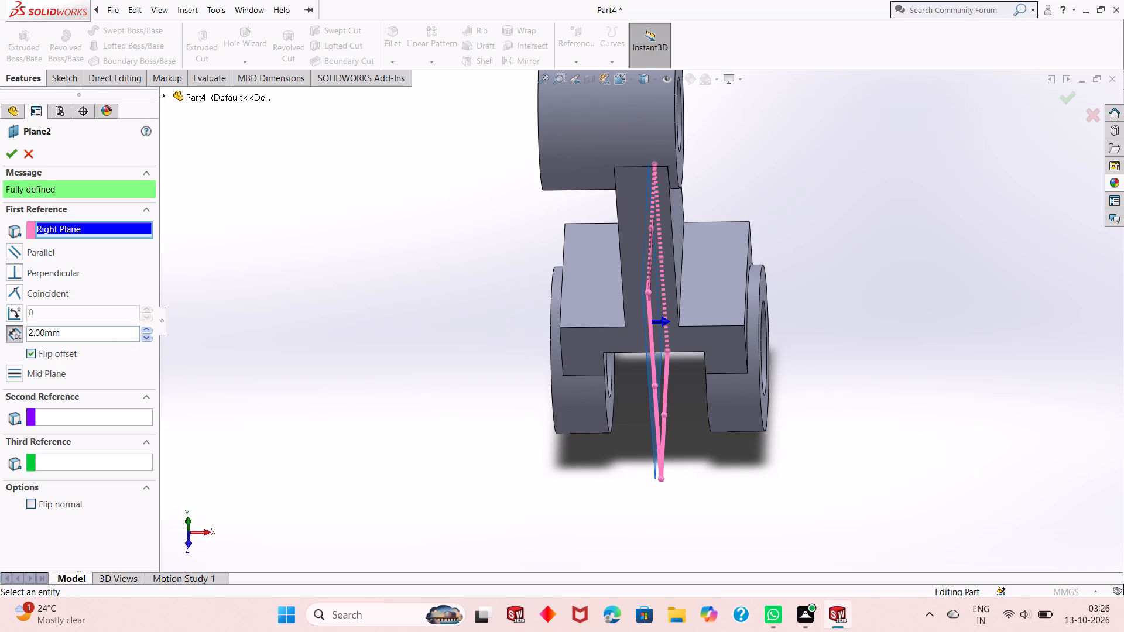
double_click(90, 334)
text(2+)
key(9)
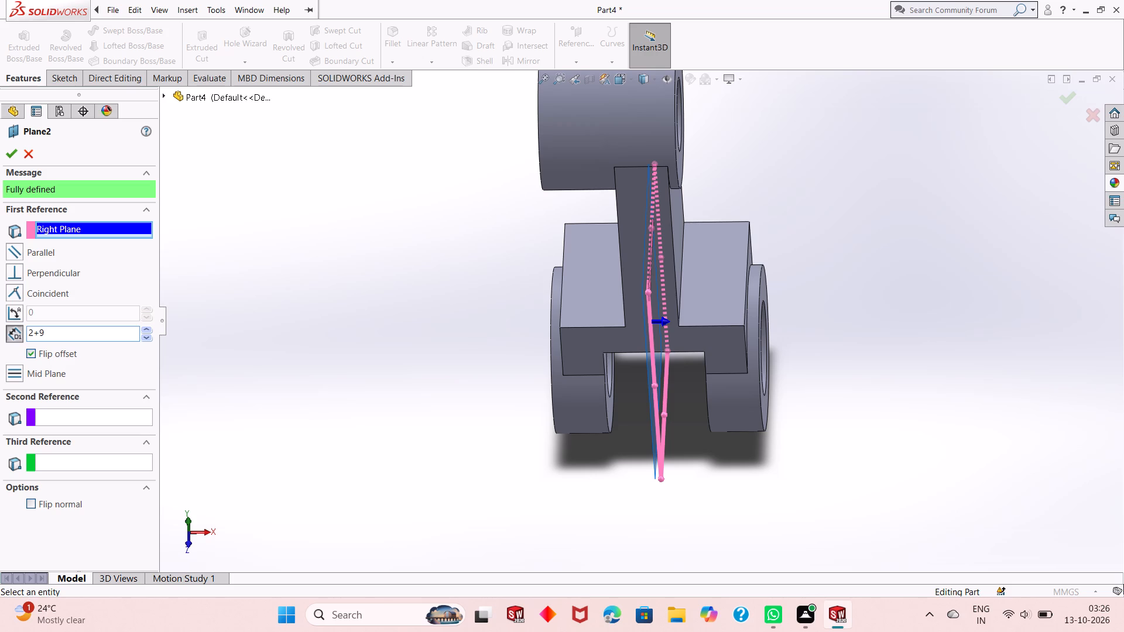
key(Return)
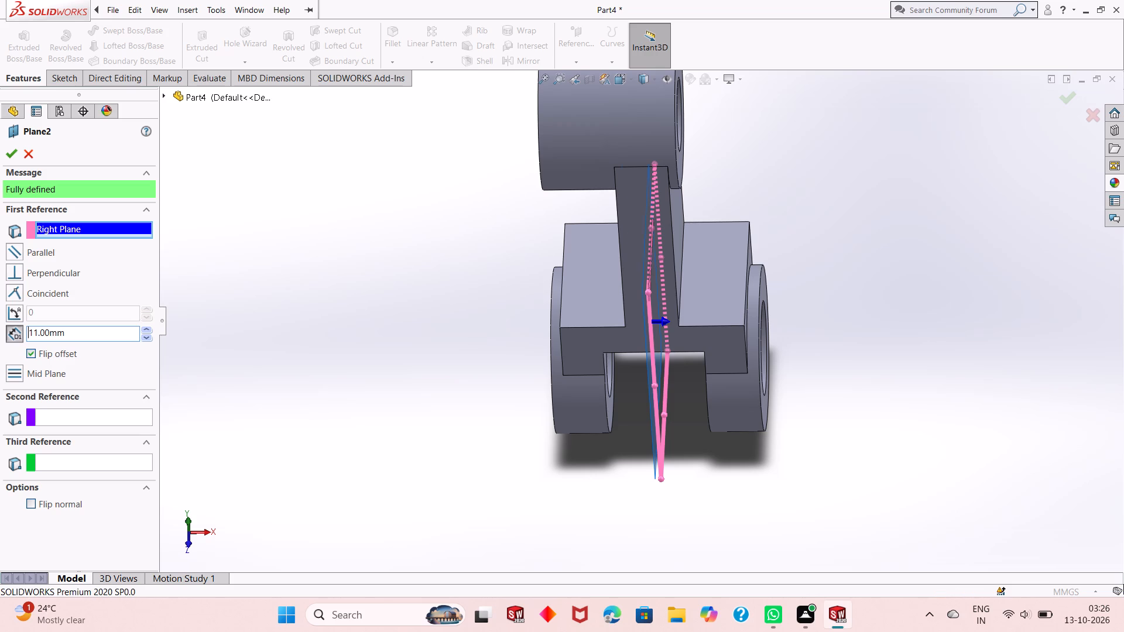
click(16, 154)
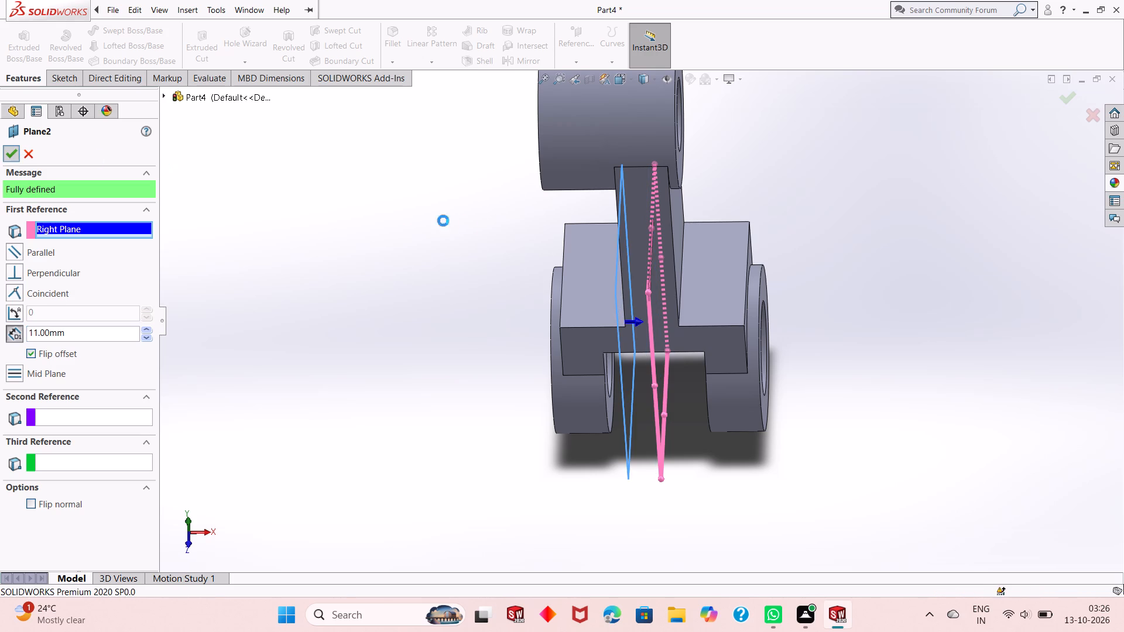
Reopen the rectangle sketch on the 128 mm offset plane and dimension the rectangle's long side nearest the upper boss's end edge.
middle_drag(428, 319, 436, 308)
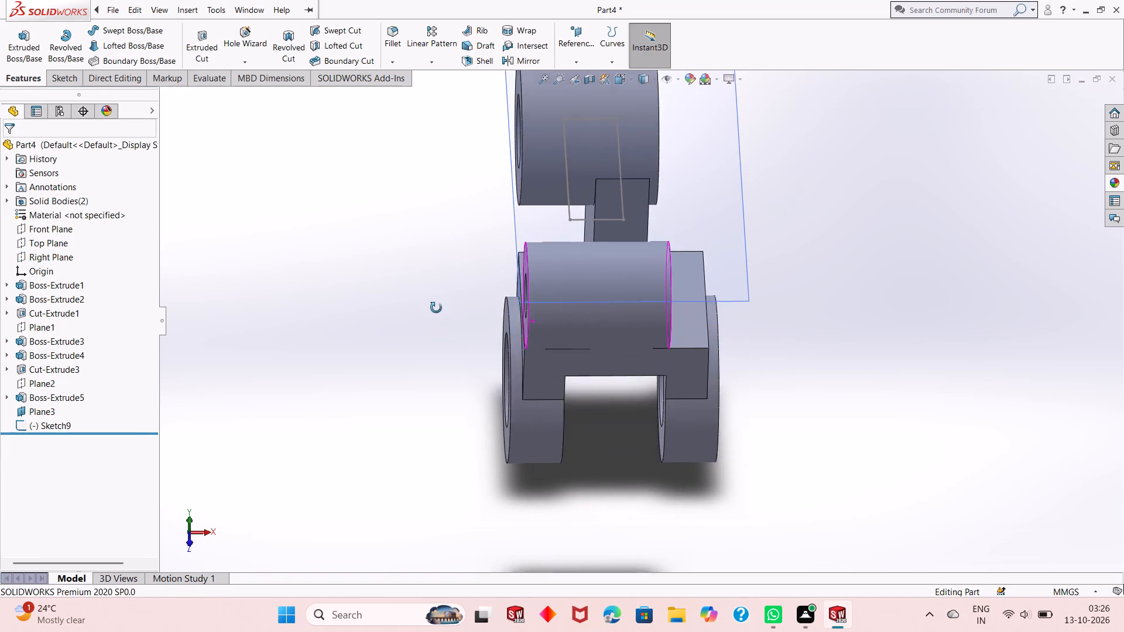
middle_drag(436, 308, 429, 288)
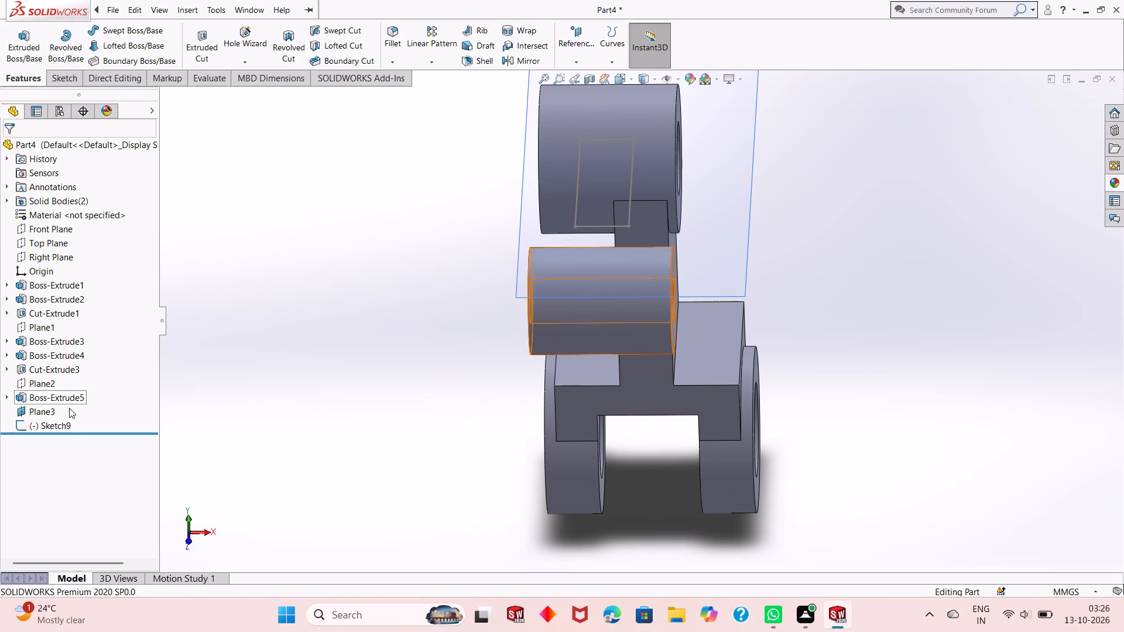
click(65, 423)
click(77, 392)
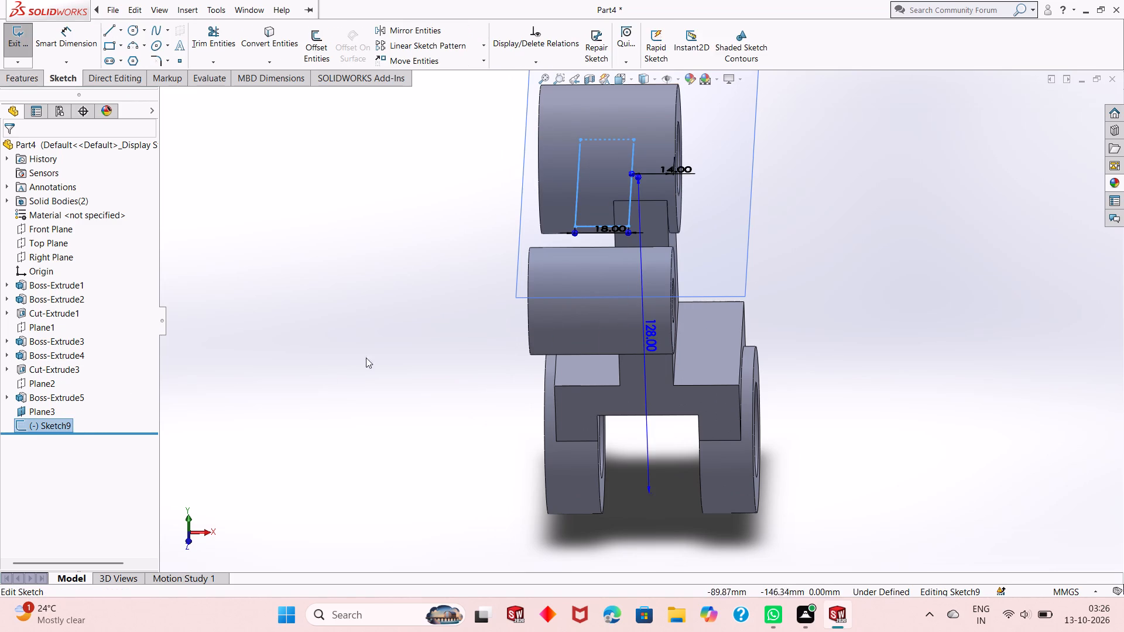
key(ctrl+8)
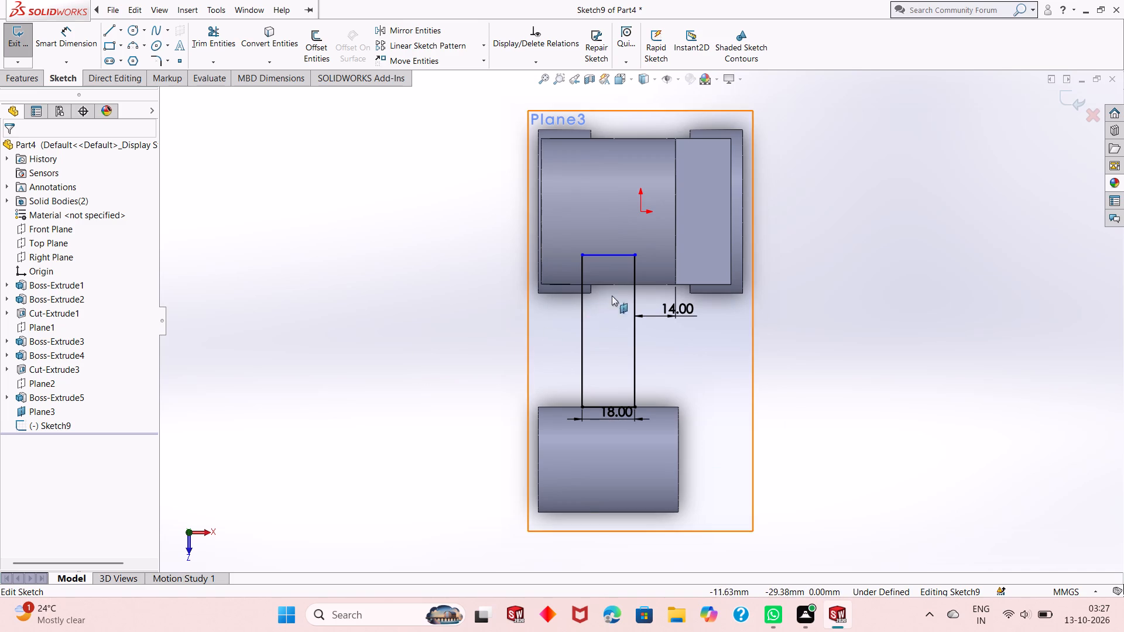
scroll(684, 275, down, 1)
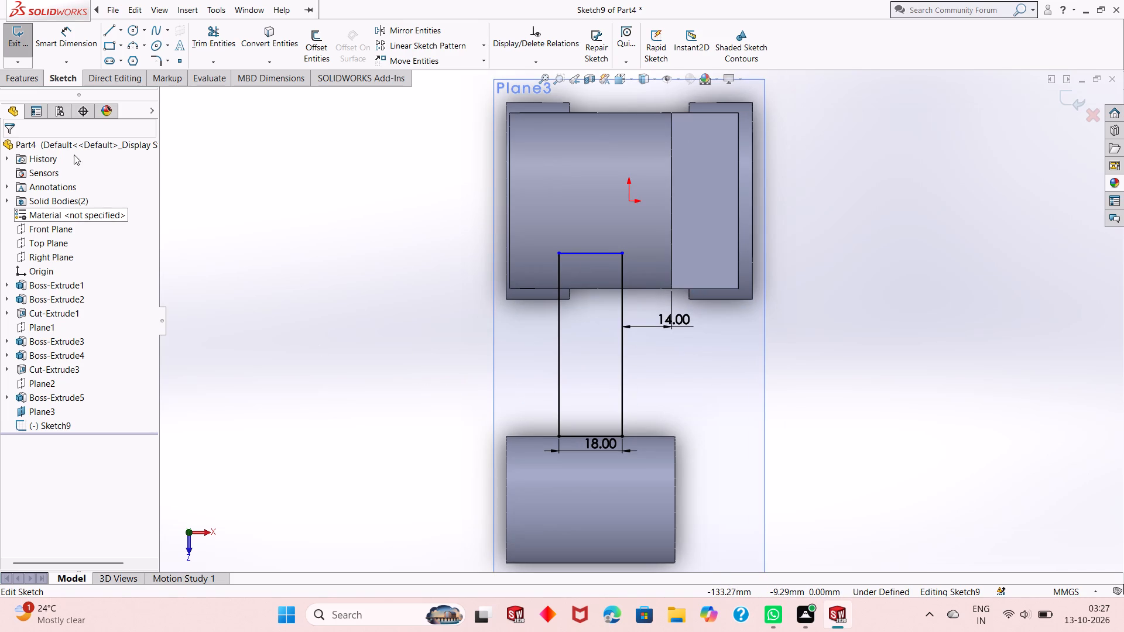
click(76, 30)
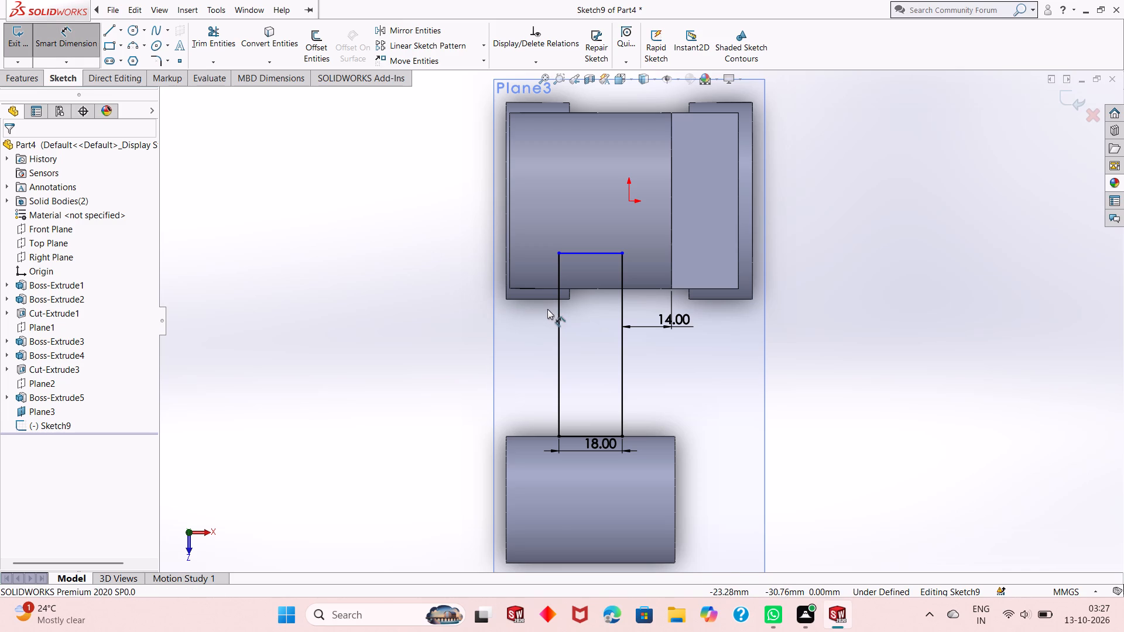
click(619, 348)
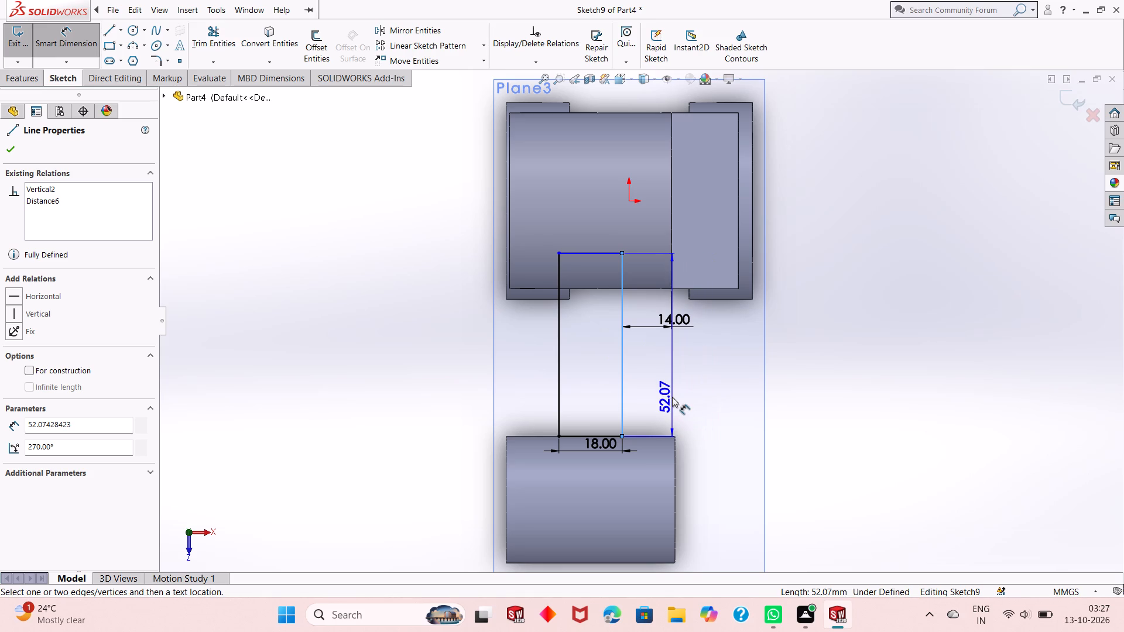
click(671, 397)
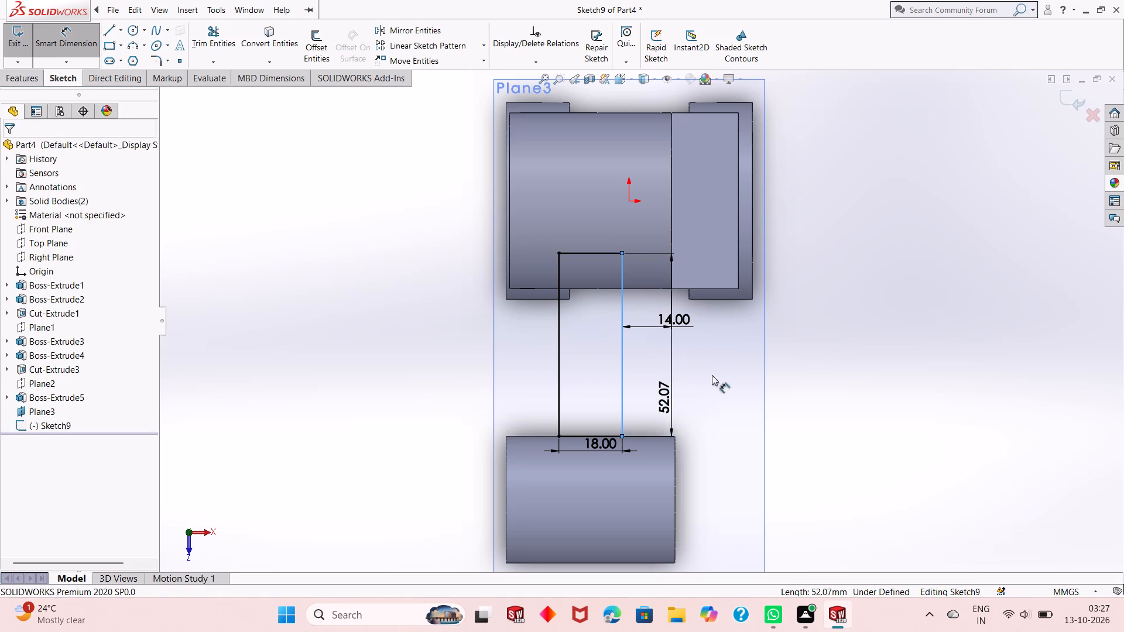
click(614, 378)
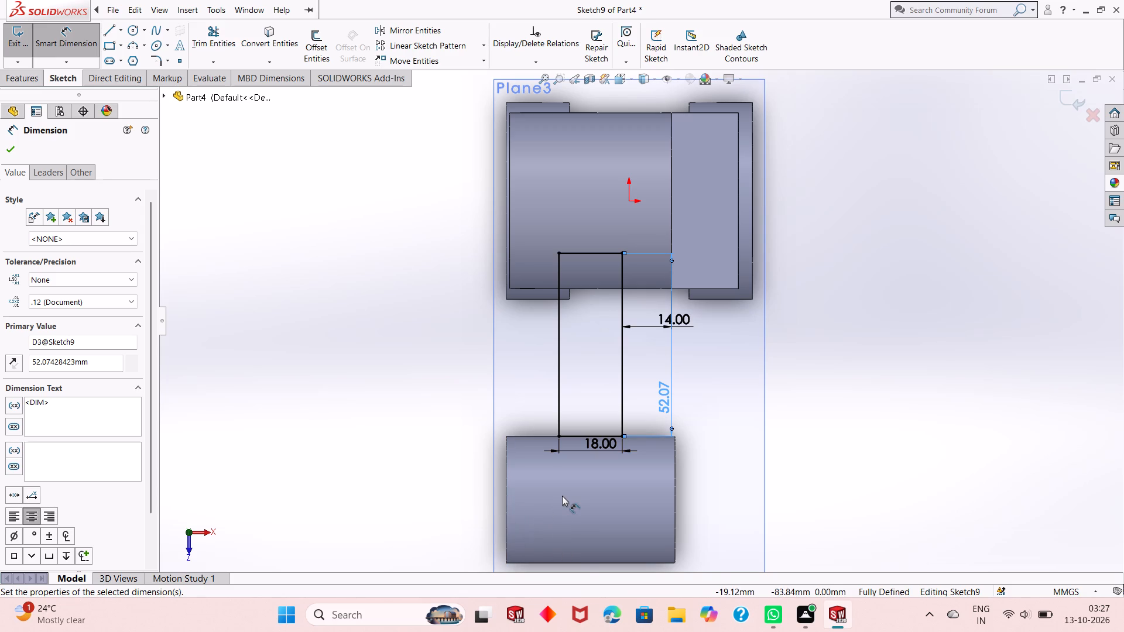
From the side boss's axis, sketch 12 mm outward in -X, 30 mm toward the upper boss, and 12 mm back to the rectangle's -X side.
scroll(575, 482, up, 1)
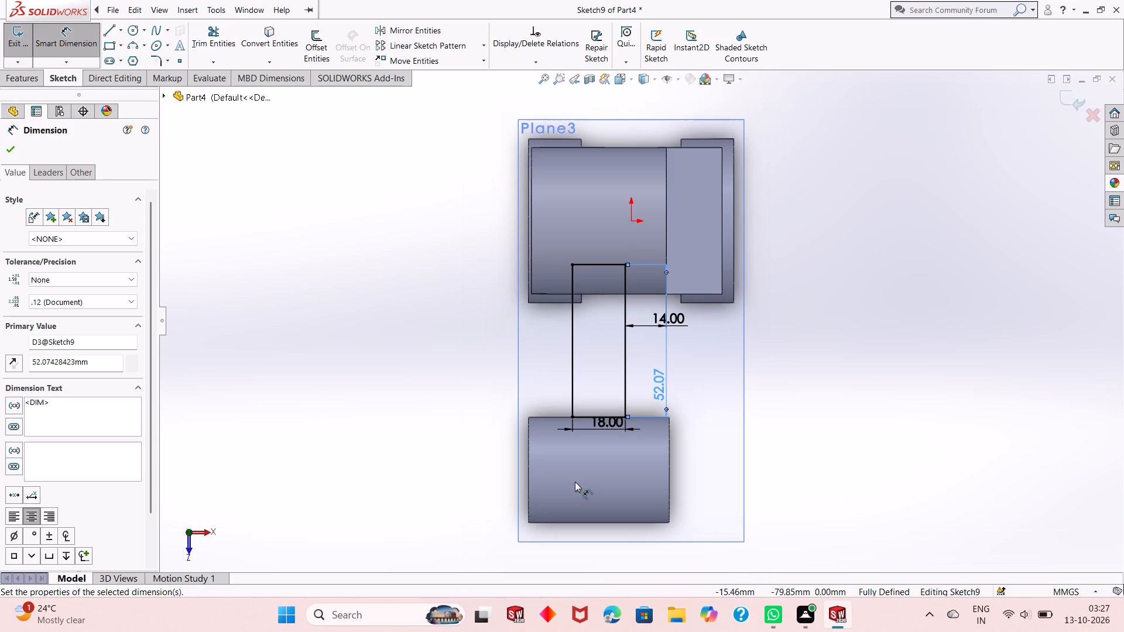
scroll(573, 392, down, 1)
scroll(584, 440, up, 1)
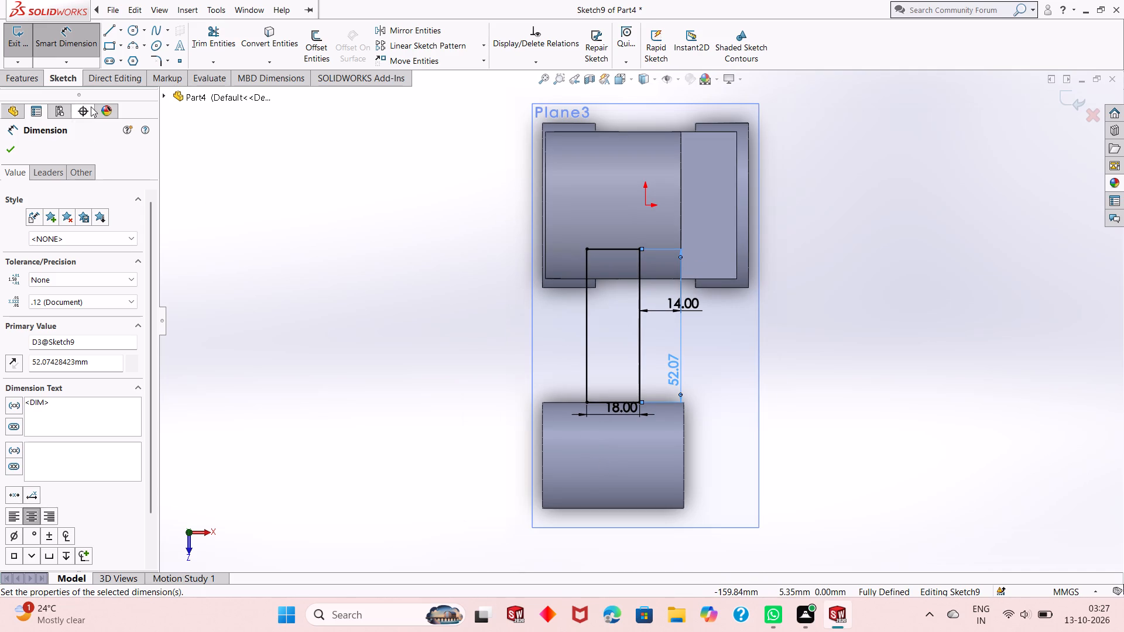
click(111, 30)
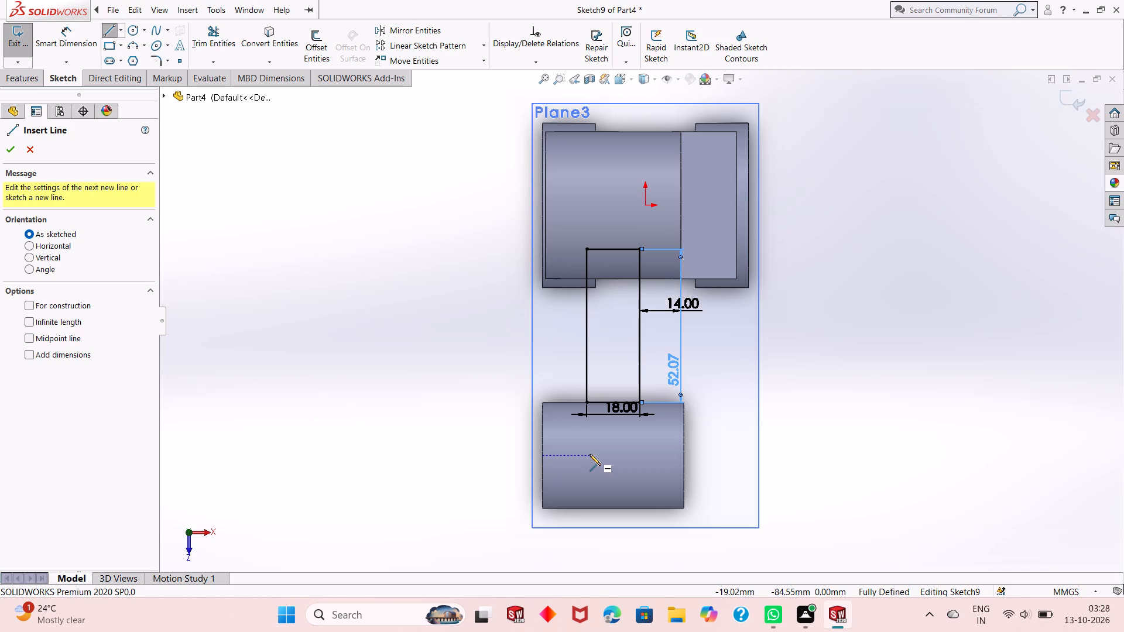
click(590, 454)
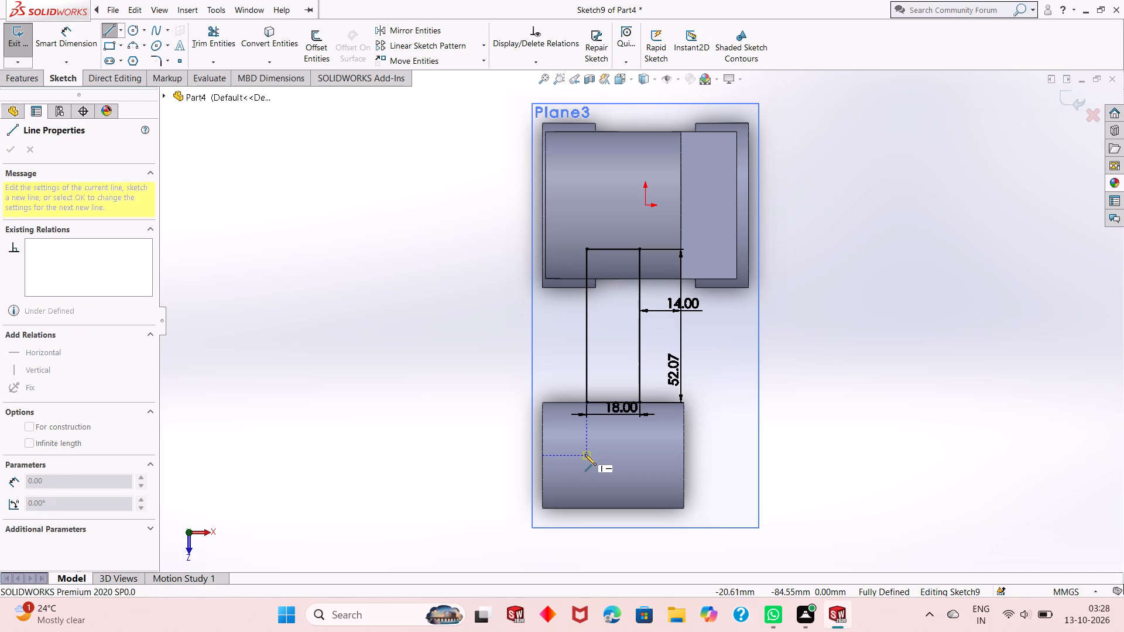
text(12)
key(Return)
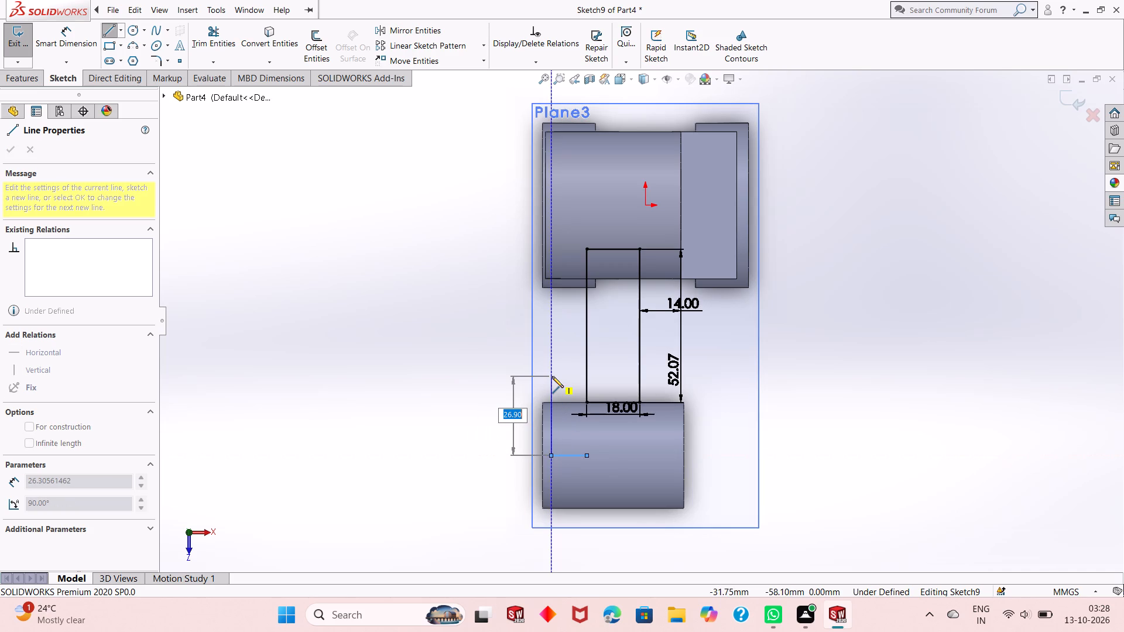
text(30)
key(Return)
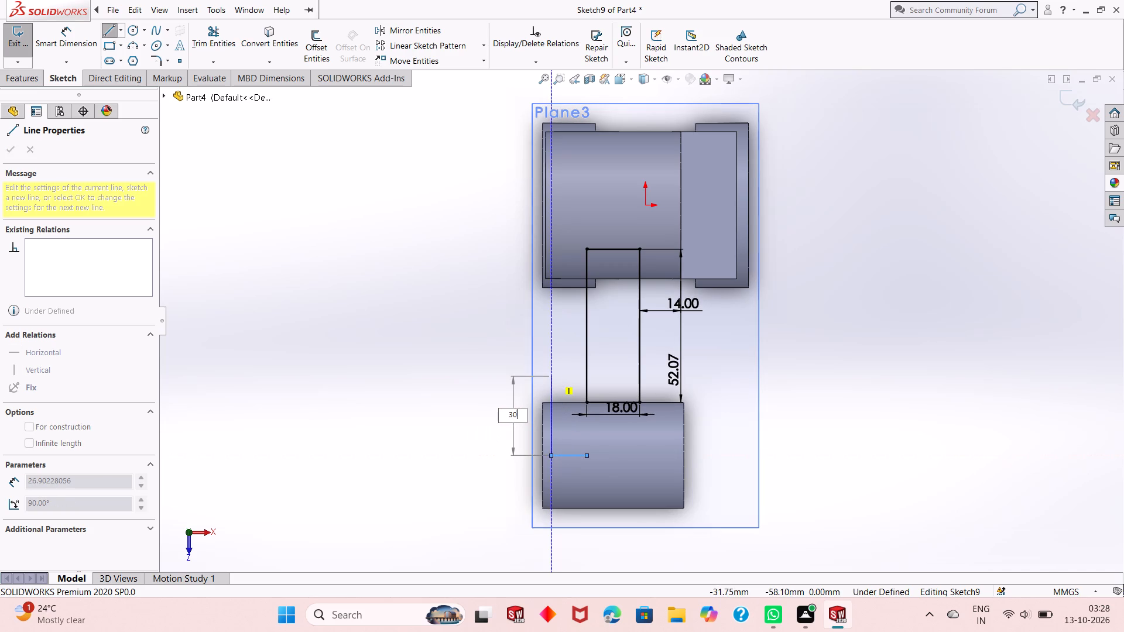
click(588, 365)
right_click(613, 356)
click(642, 368)
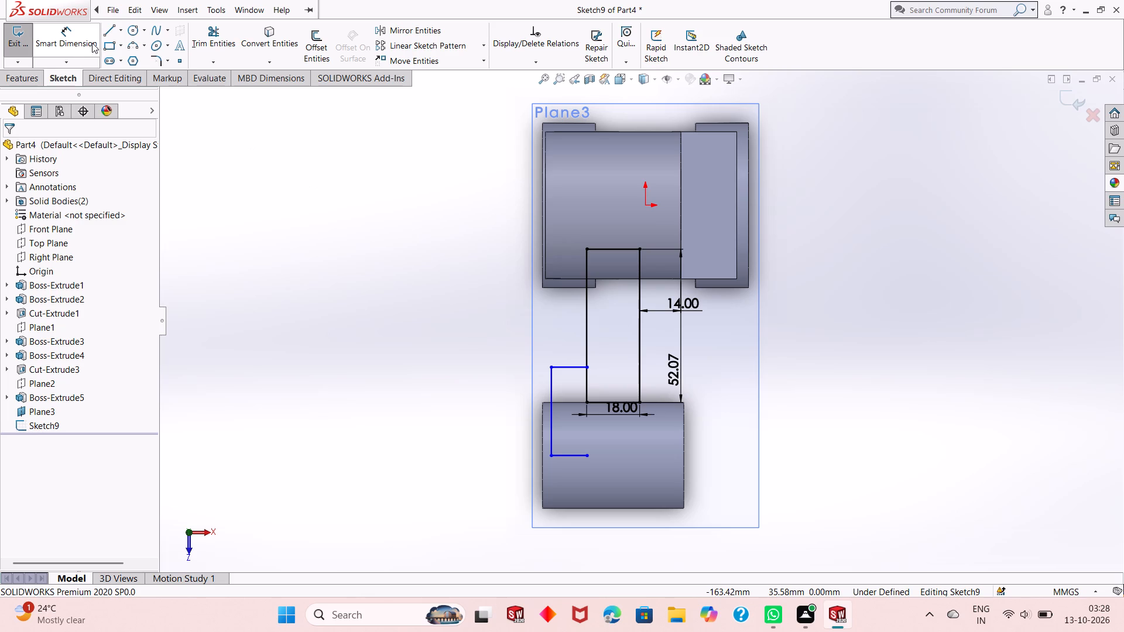
Sketch a matching +X bracket from the side boss's axis with lines of 12 mm outward, 30 mm, and 12 mm back to the rectangle.
click(108, 35)
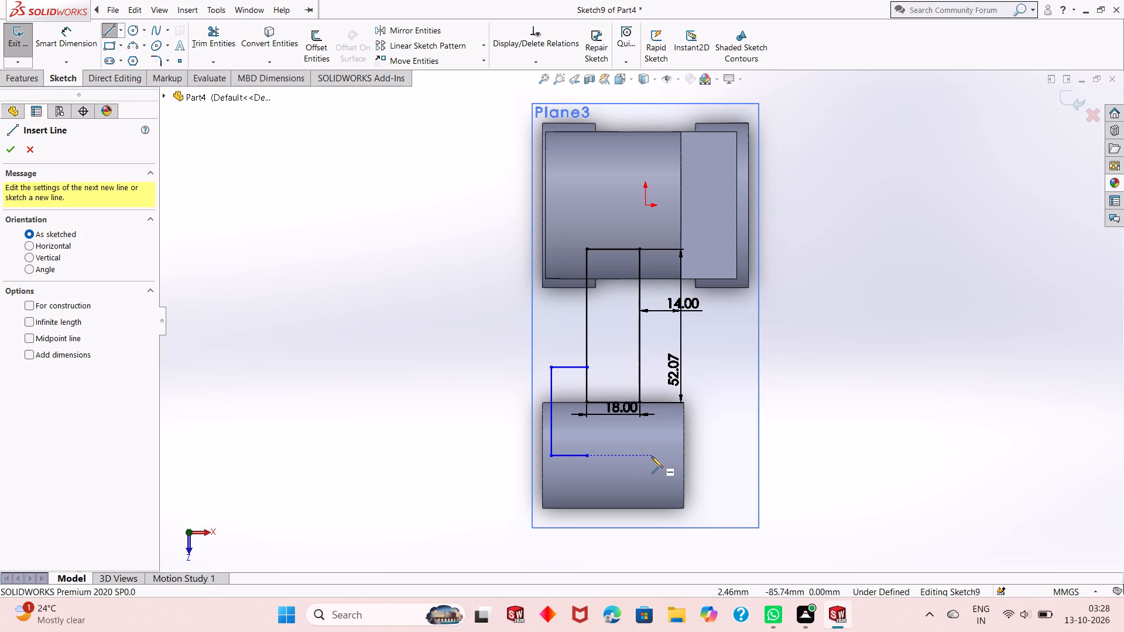
click(639, 455)
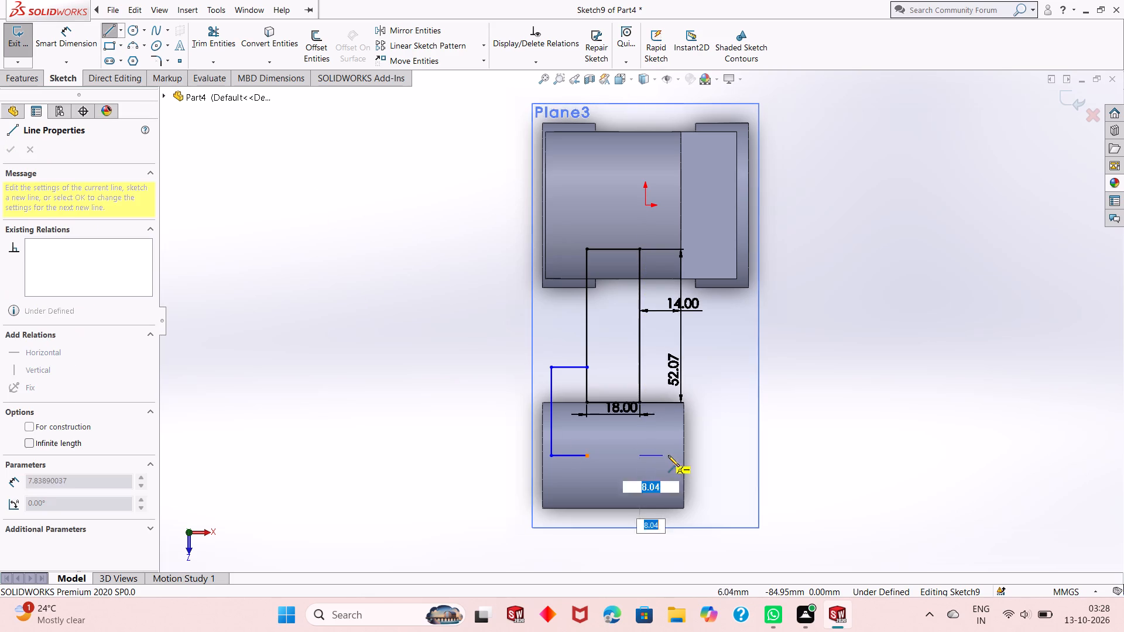
key(1)
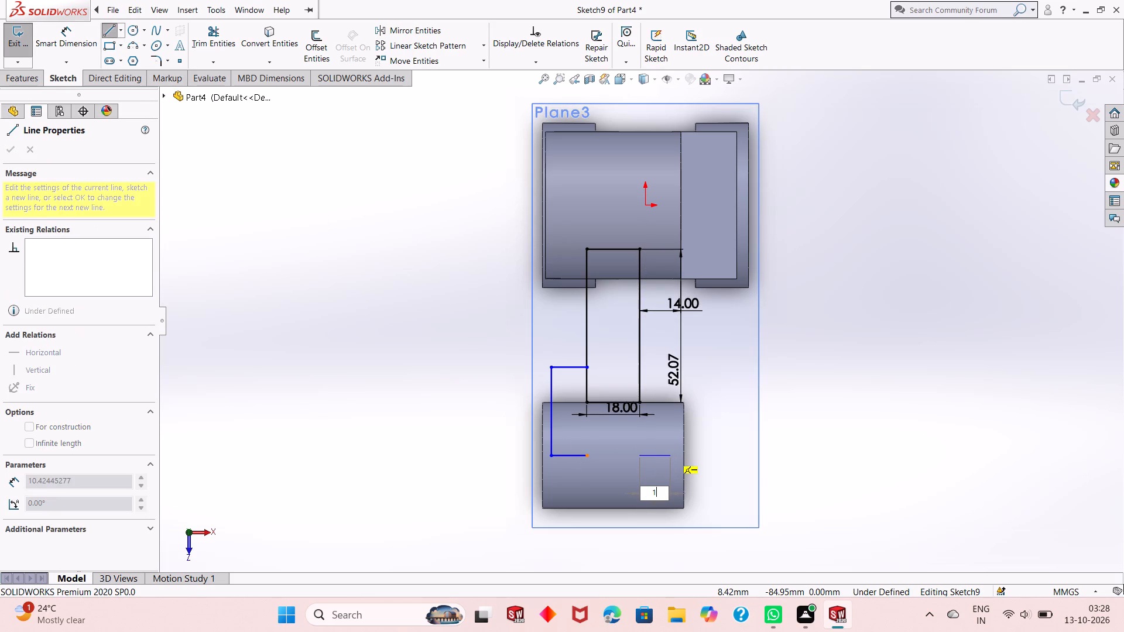
key(2)
key(Return)
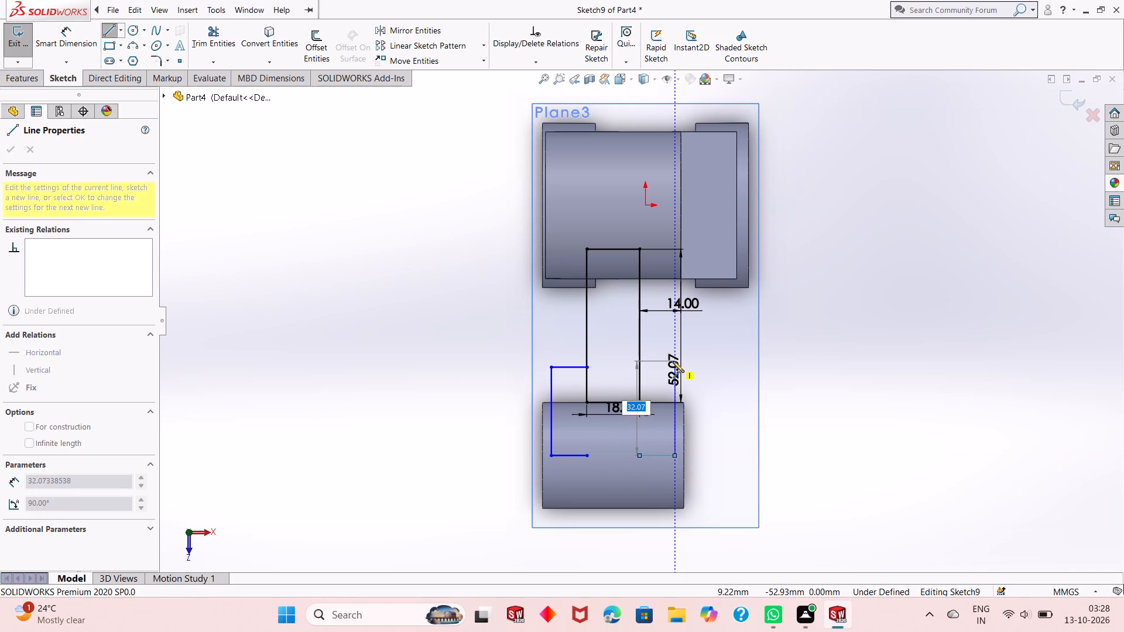
text(30)
key(Return)
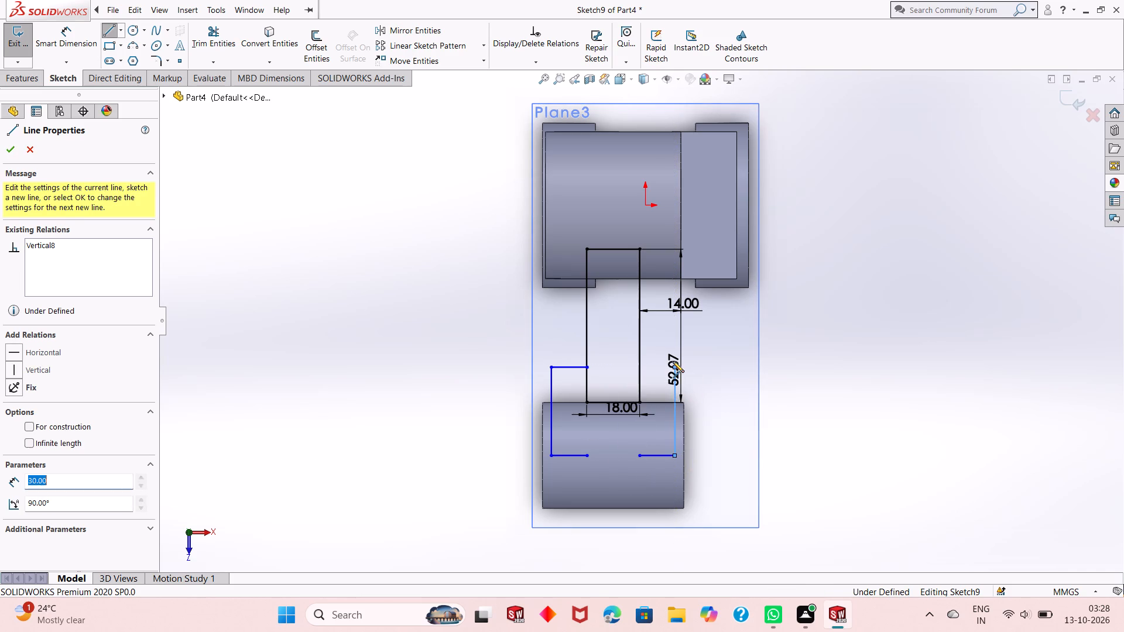
click(639, 366)
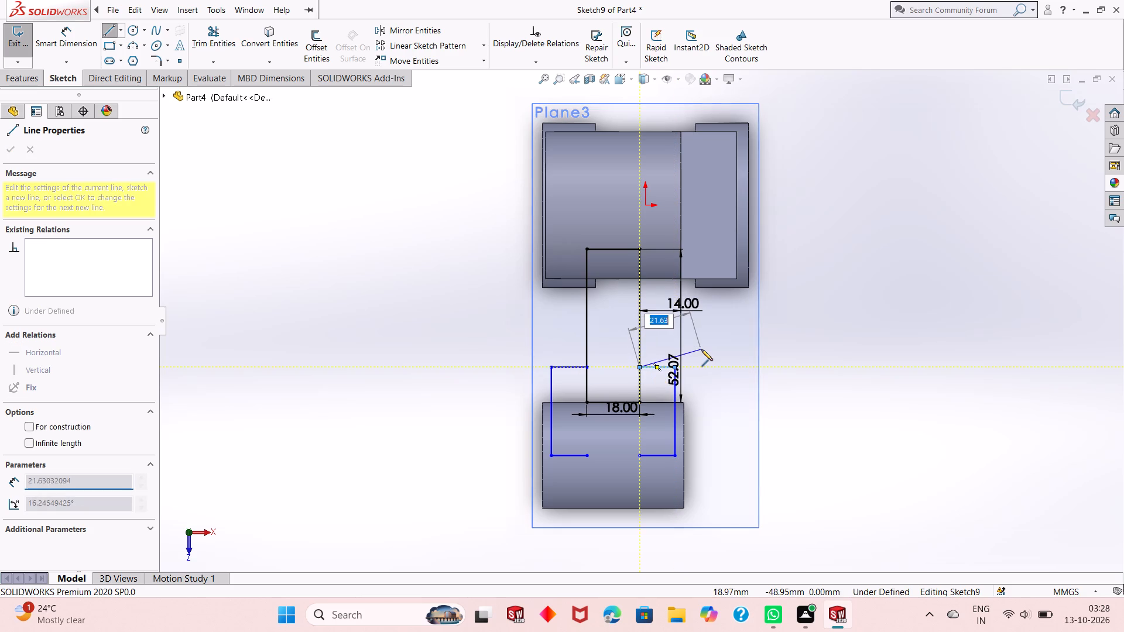
right_click(701, 349)
click(712, 353)
Move the rectangle's 18 mm width dimension away from the side boss, toward the upper boss.
scroll(604, 416, down, 2)
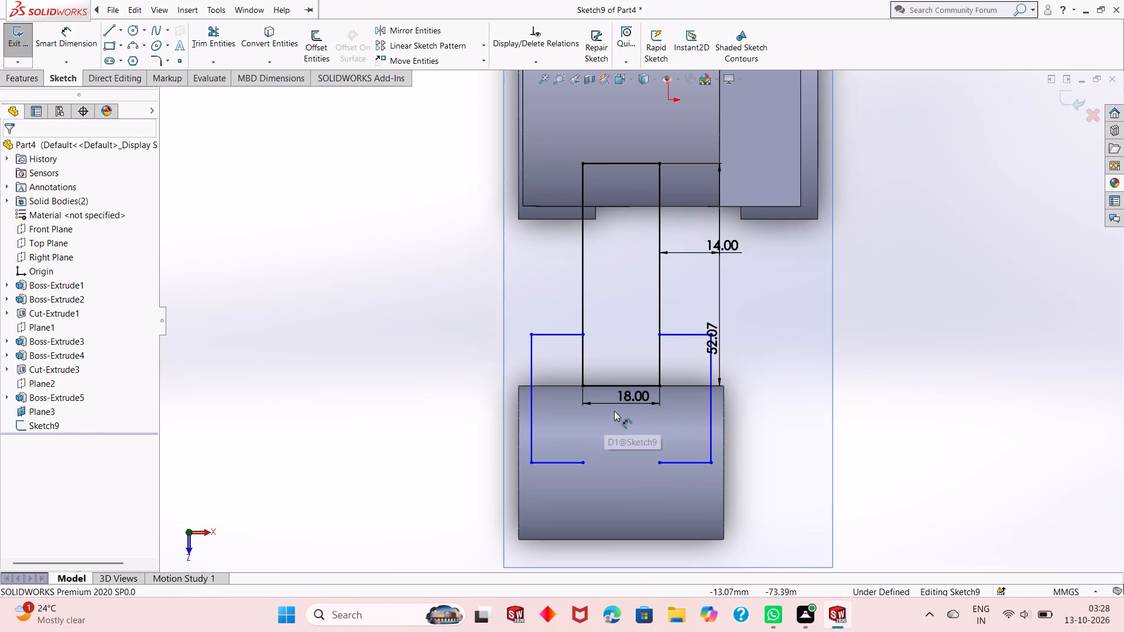
drag(628, 394, 645, 308)
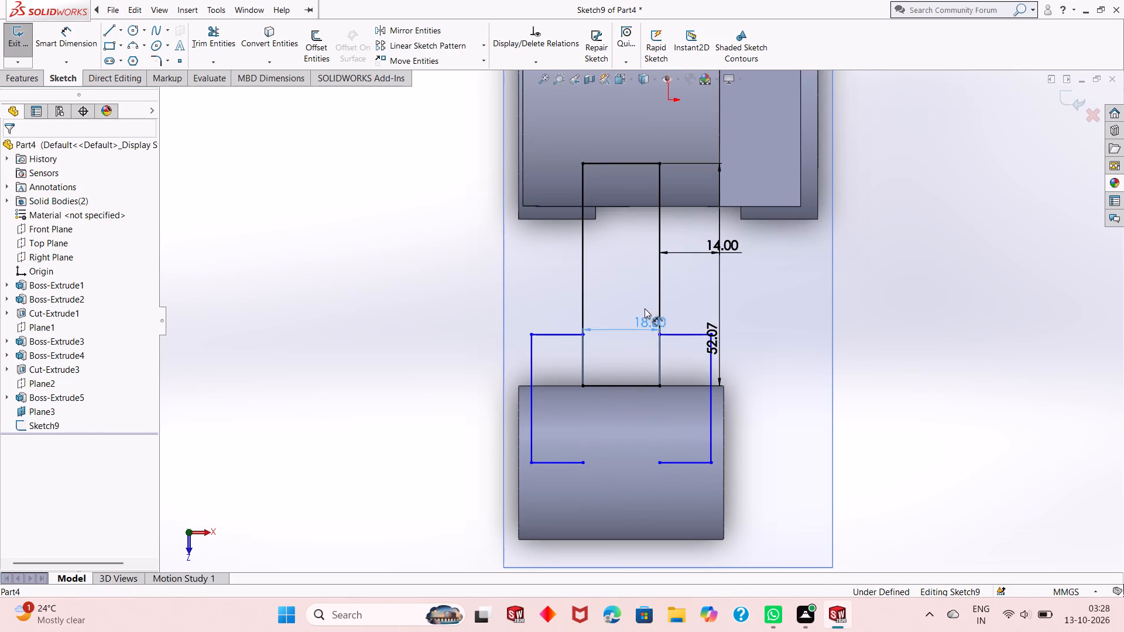
drag(645, 308, 643, 273)
click(447, 303)
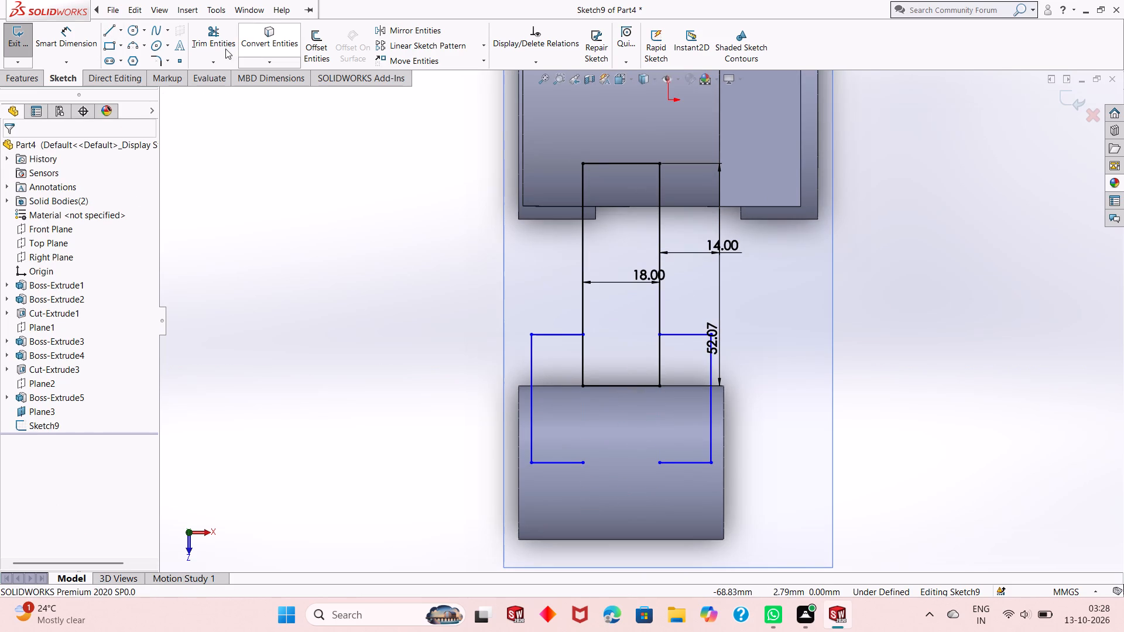
Close both brackets with 18 mm vertical lines from their inner ends on the side boss's axis to the rectangle's nearest corners.
click(109, 30)
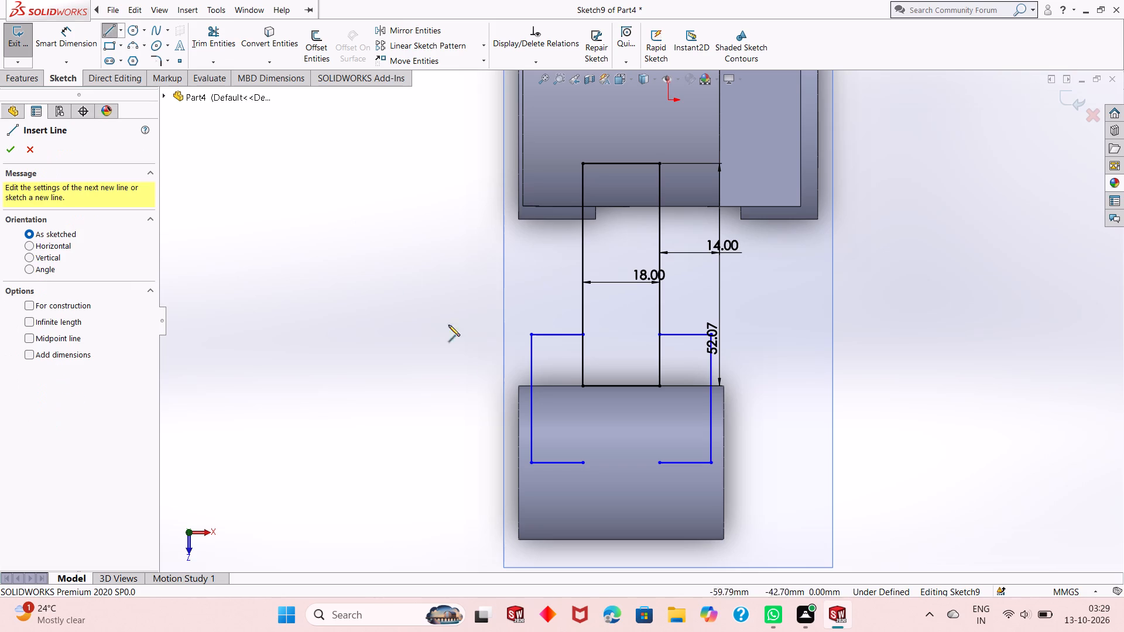
click(586, 461)
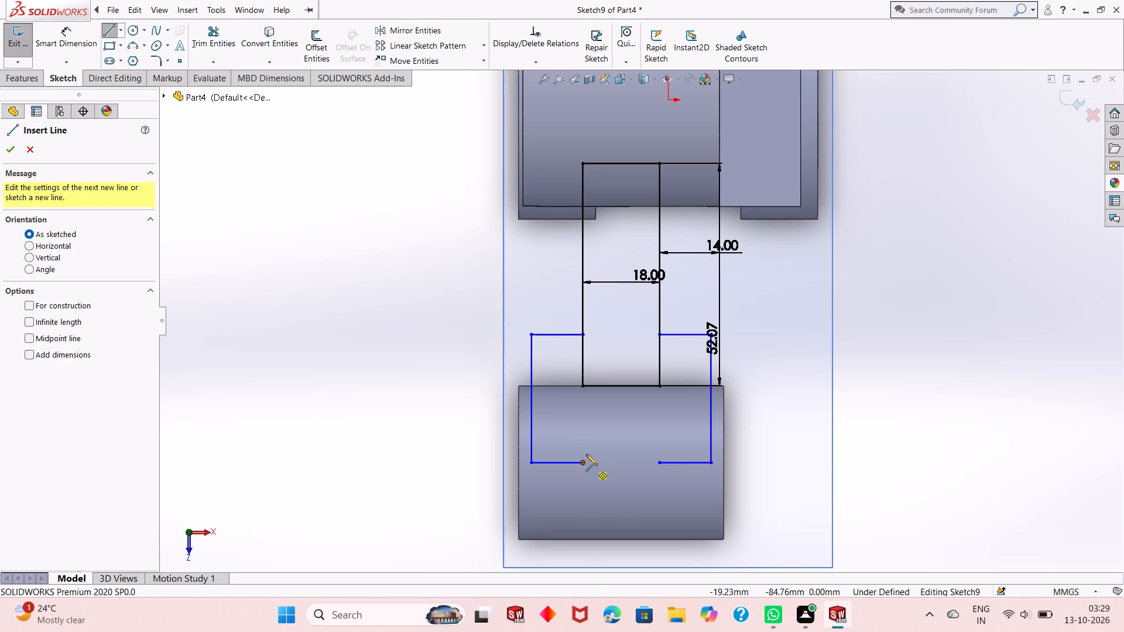
click(584, 388)
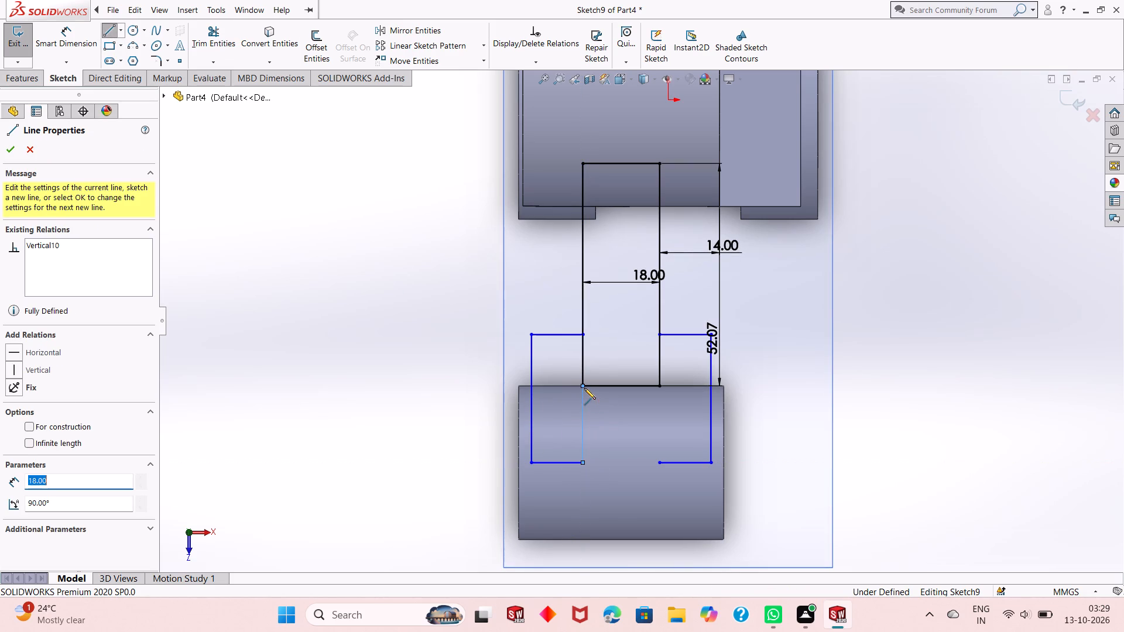
right_click(300, 274)
click(324, 284)
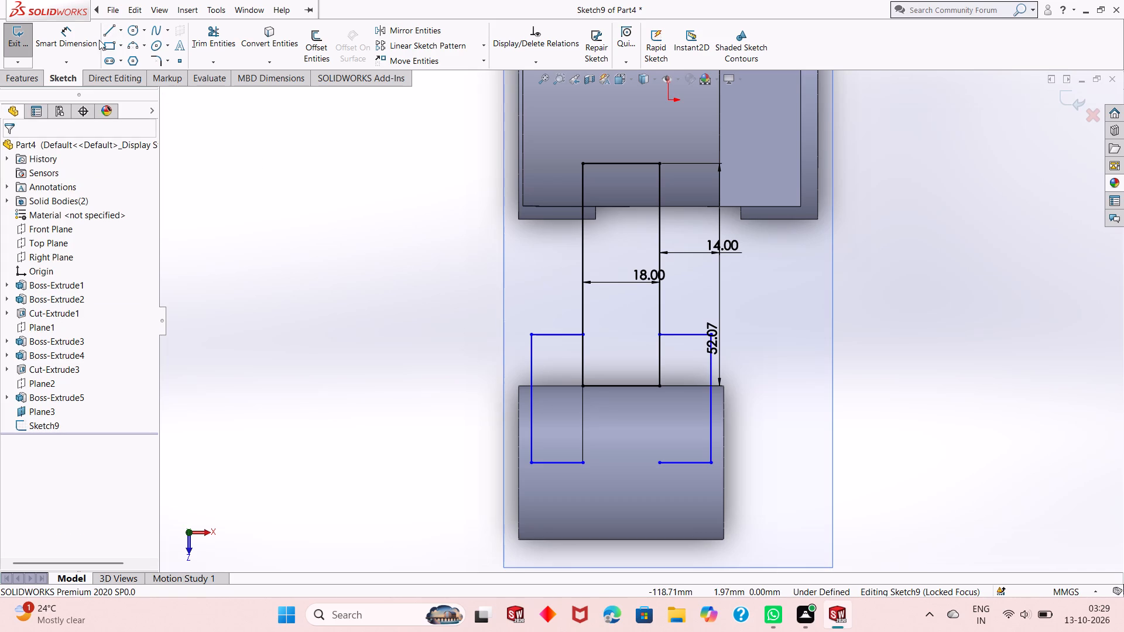
click(104, 32)
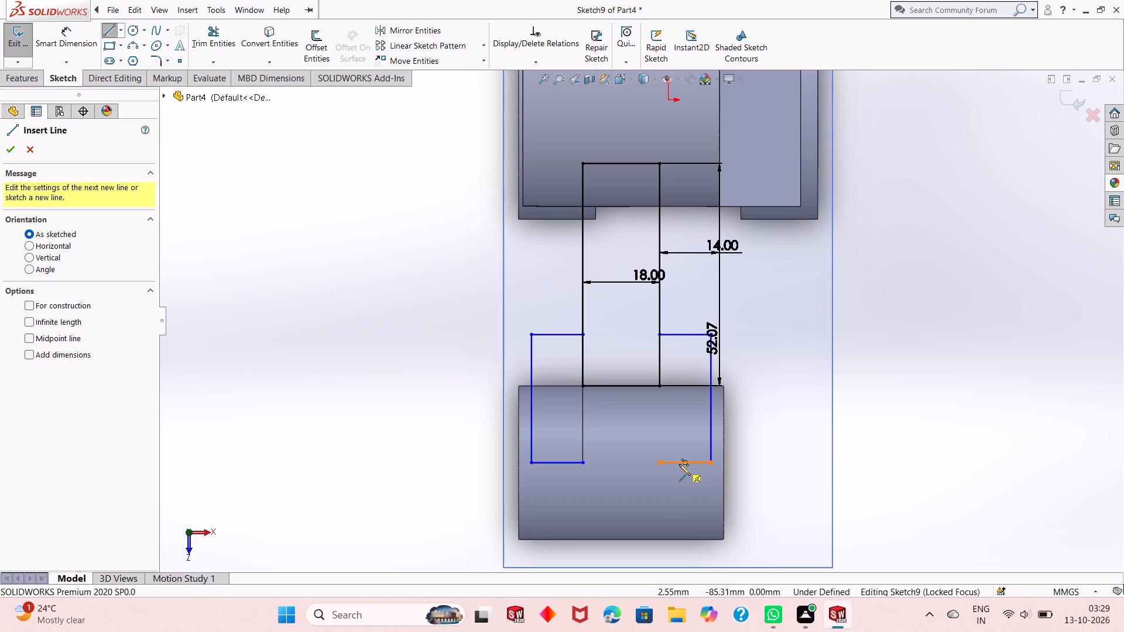
click(657, 462)
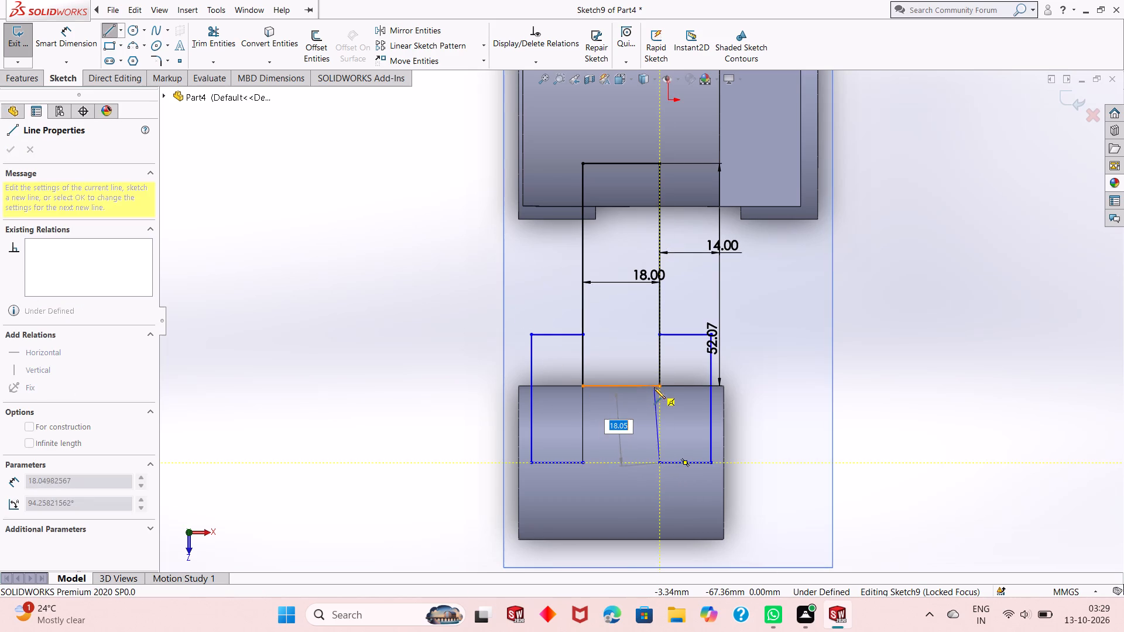
click(658, 388)
right_click(854, 335)
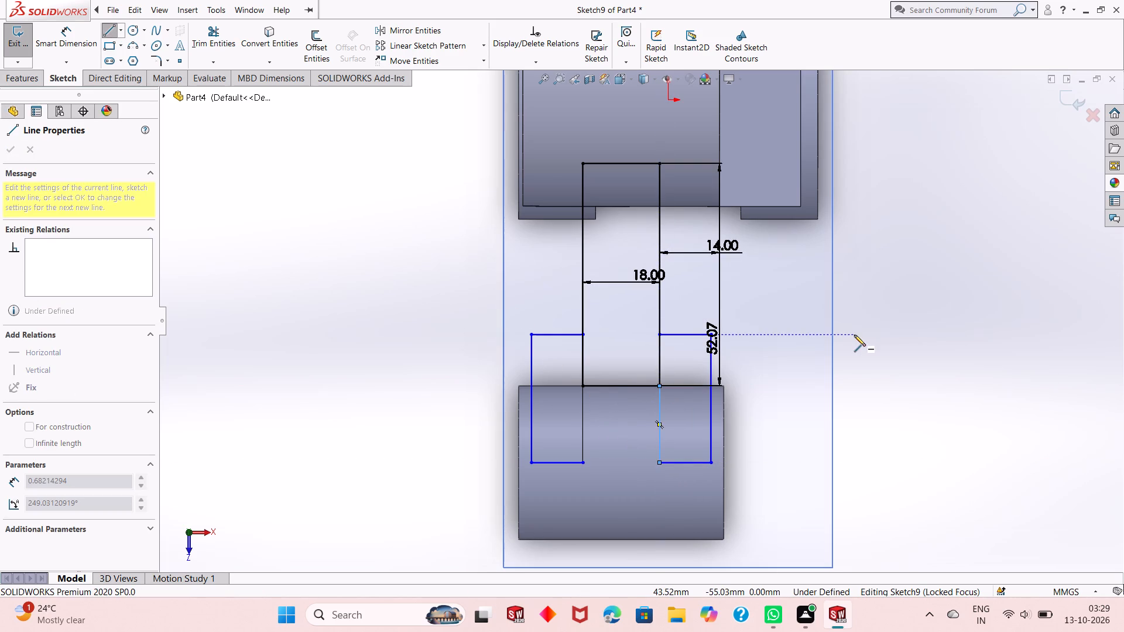
click(871, 345)
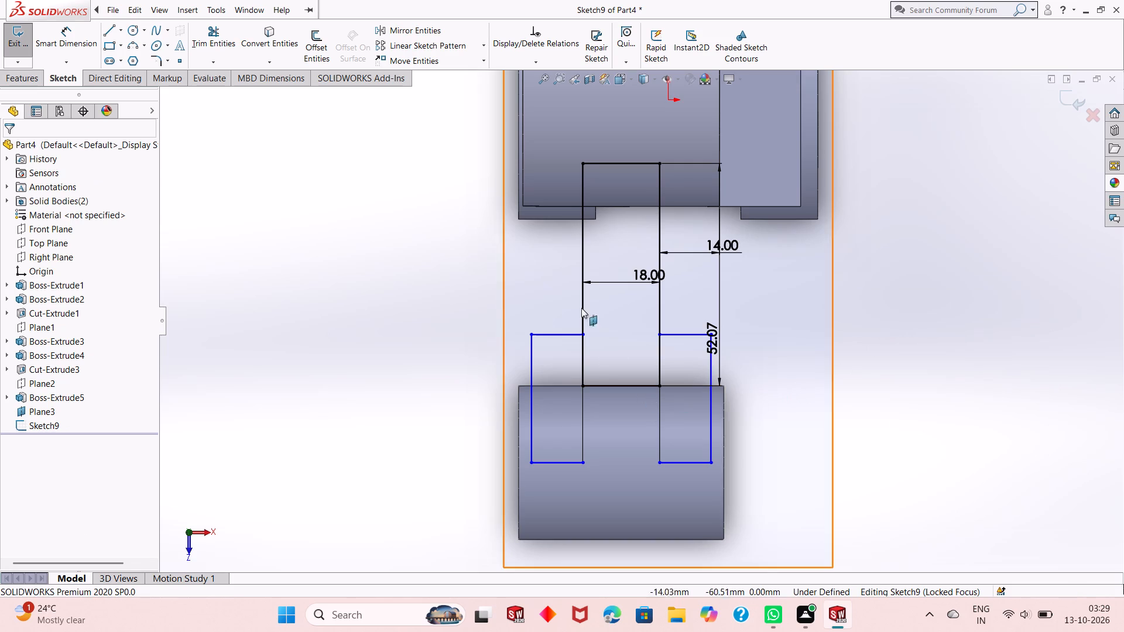
Trim the two rectangle side segments between the brackets' upper lines and the rectangle's short edge at the side boss.
click(221, 33)
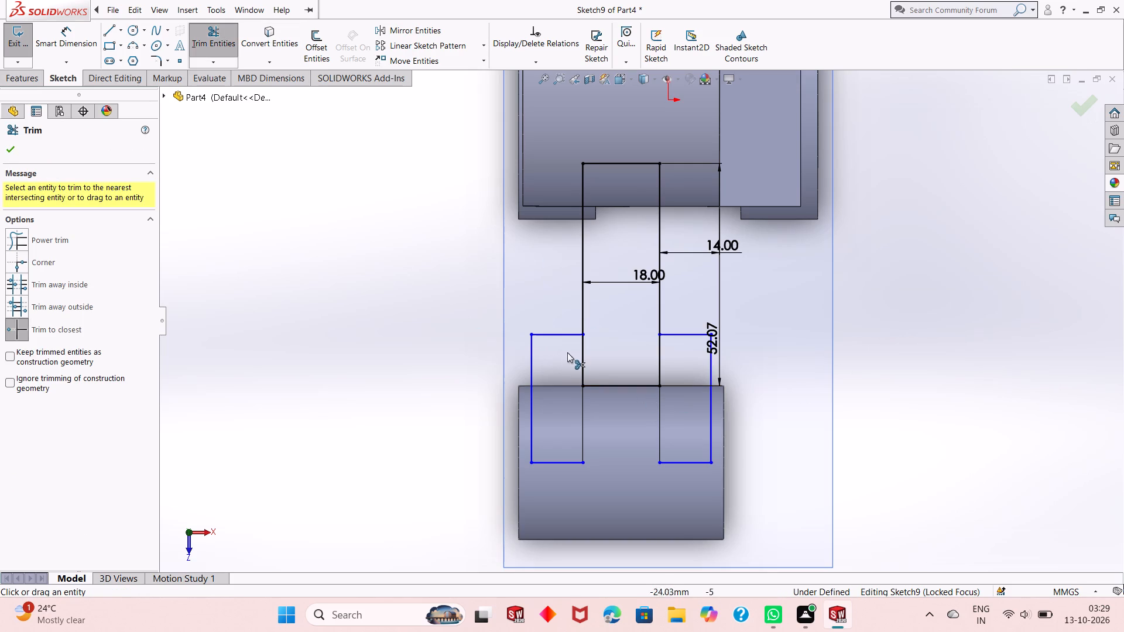
click(582, 364)
click(661, 352)
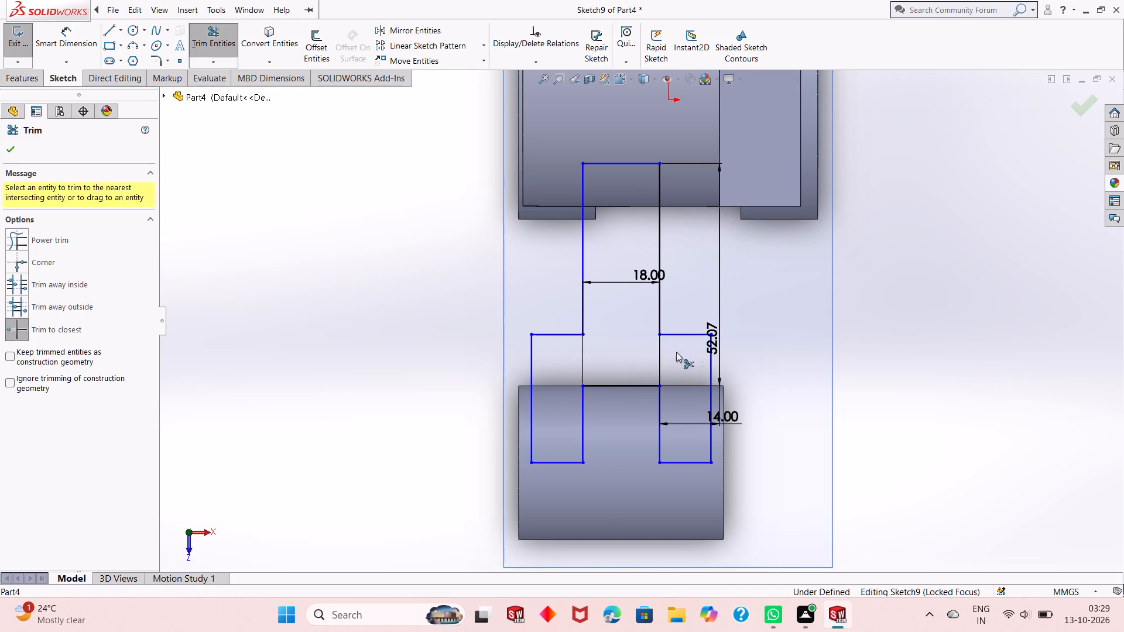
right_click(885, 340)
click(900, 379)
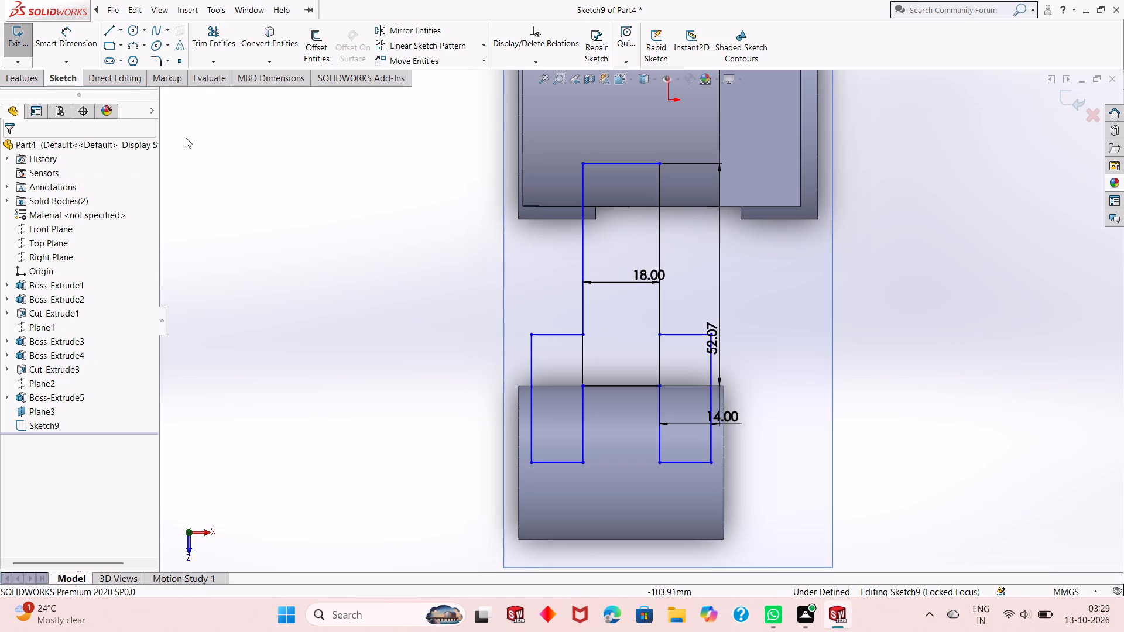
Dimension the -X bracket at 12 mm for its upper horizontal line and 30 mm for its outer vertical line.
click(72, 51)
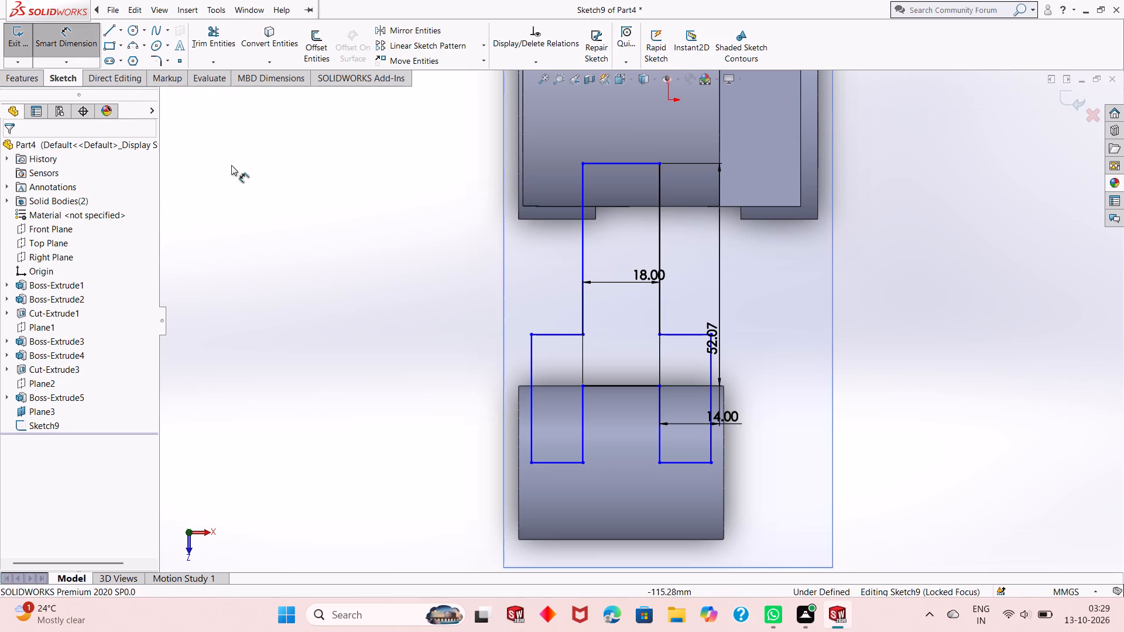
click(556, 334)
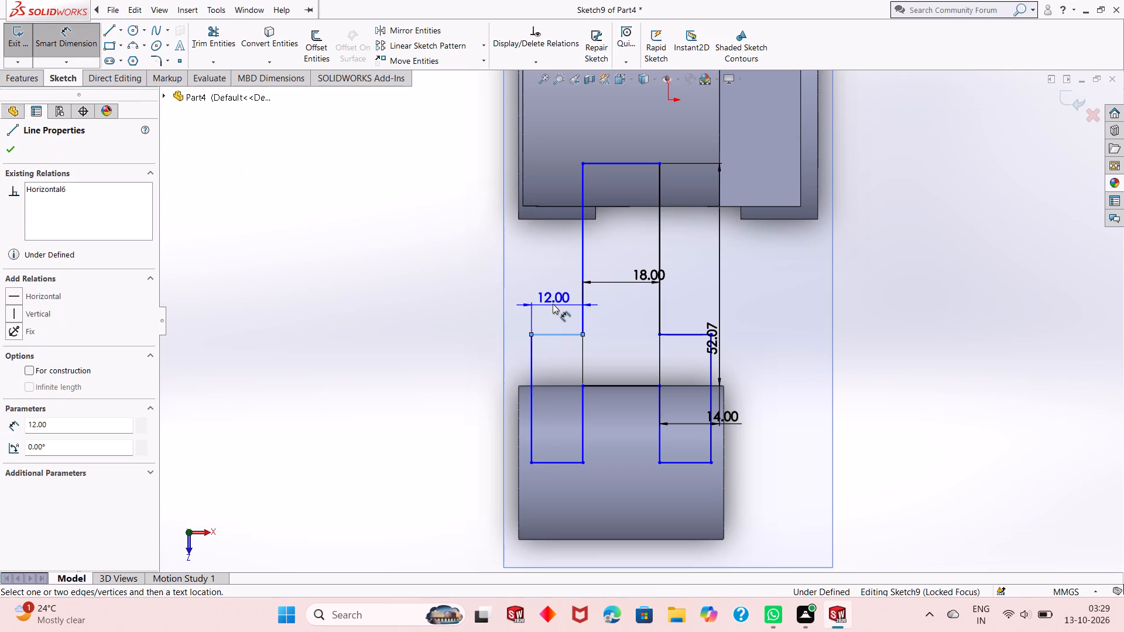
click(553, 304)
click(504, 284)
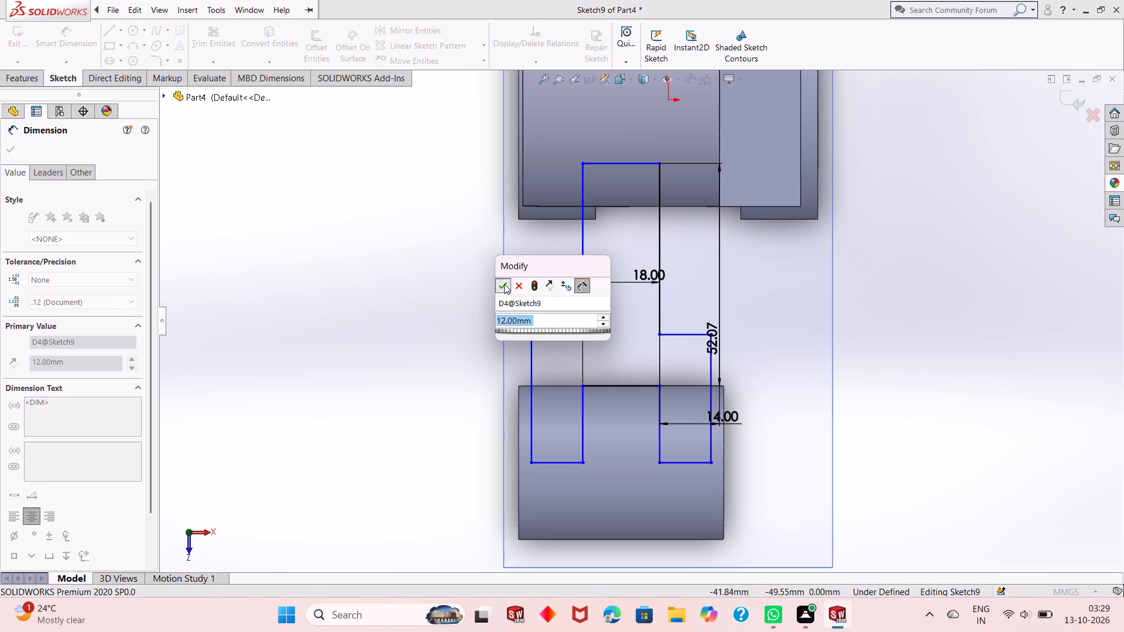
click(532, 399)
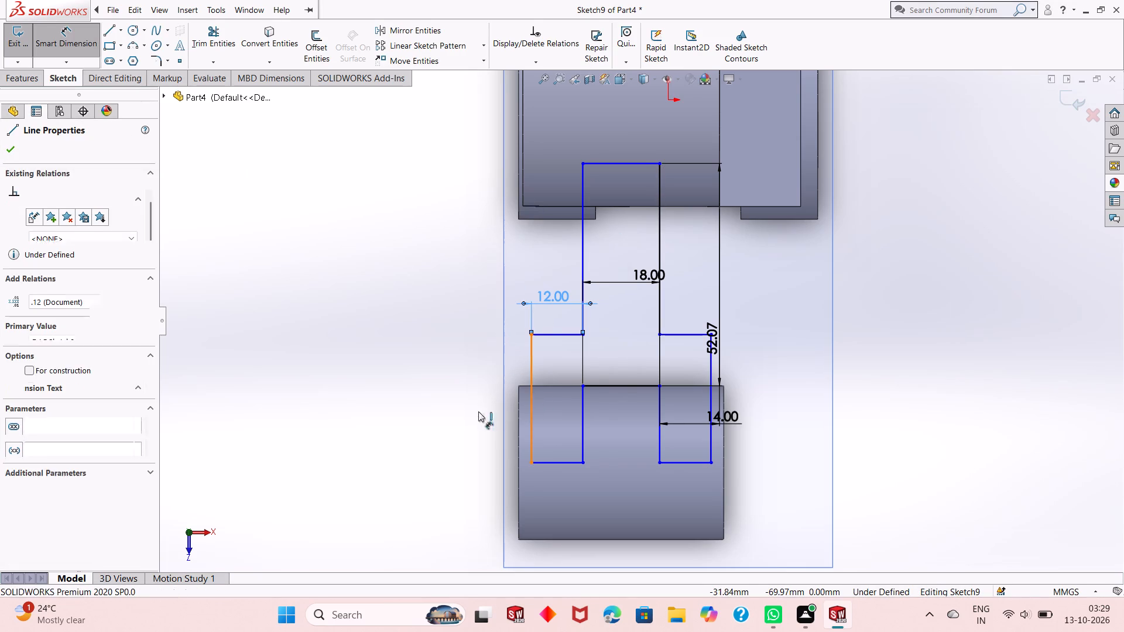
click(454, 416)
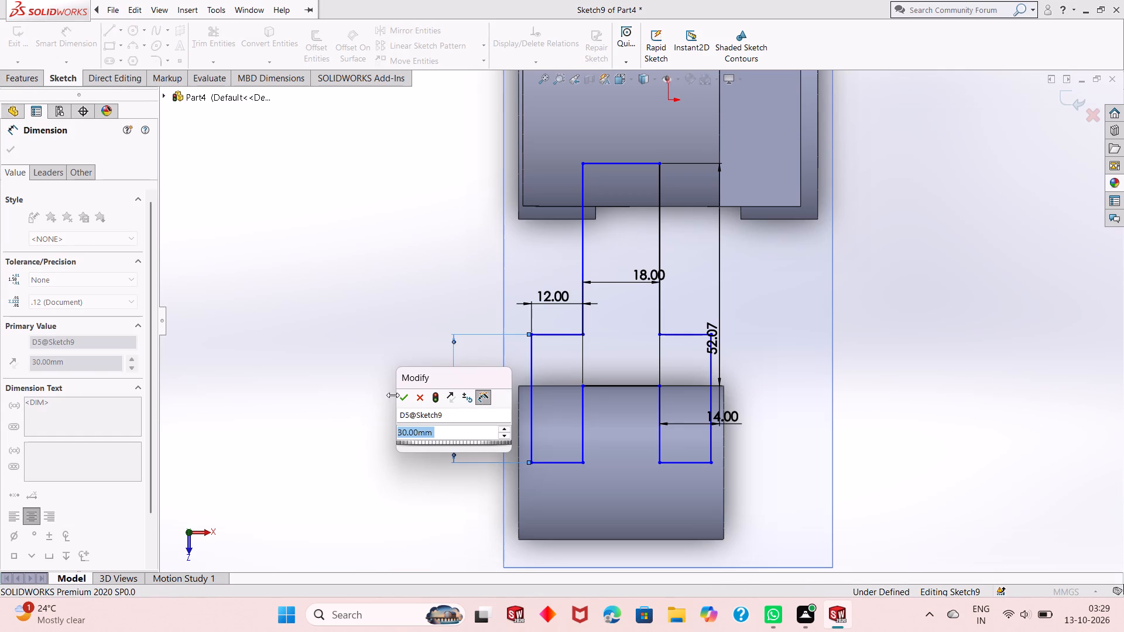
click(401, 400)
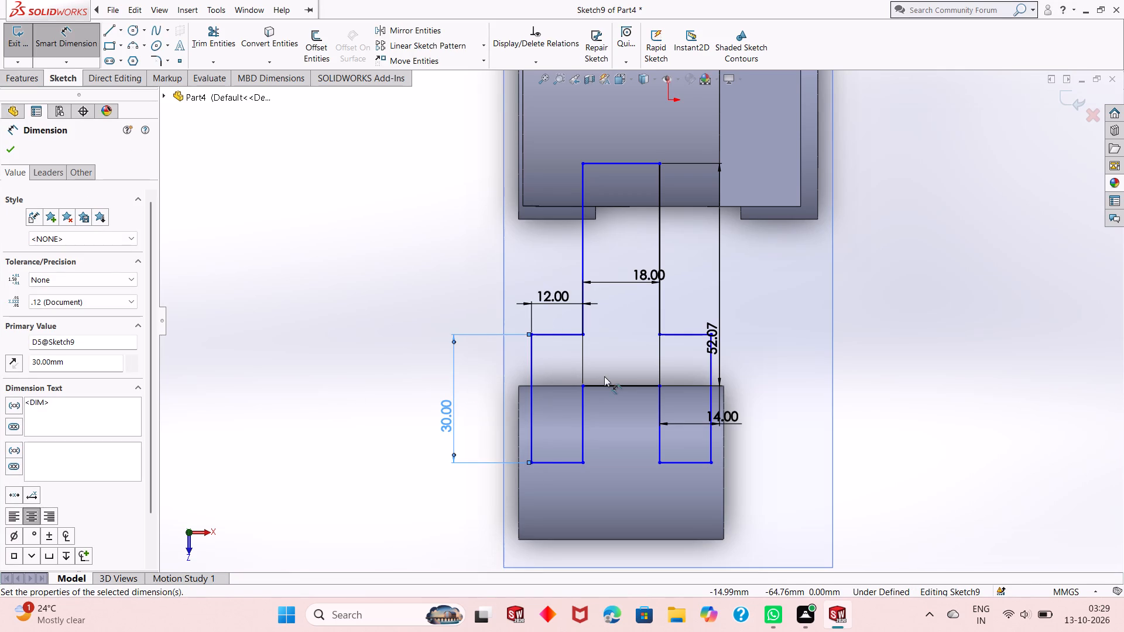
scroll(626, 392, up, 1)
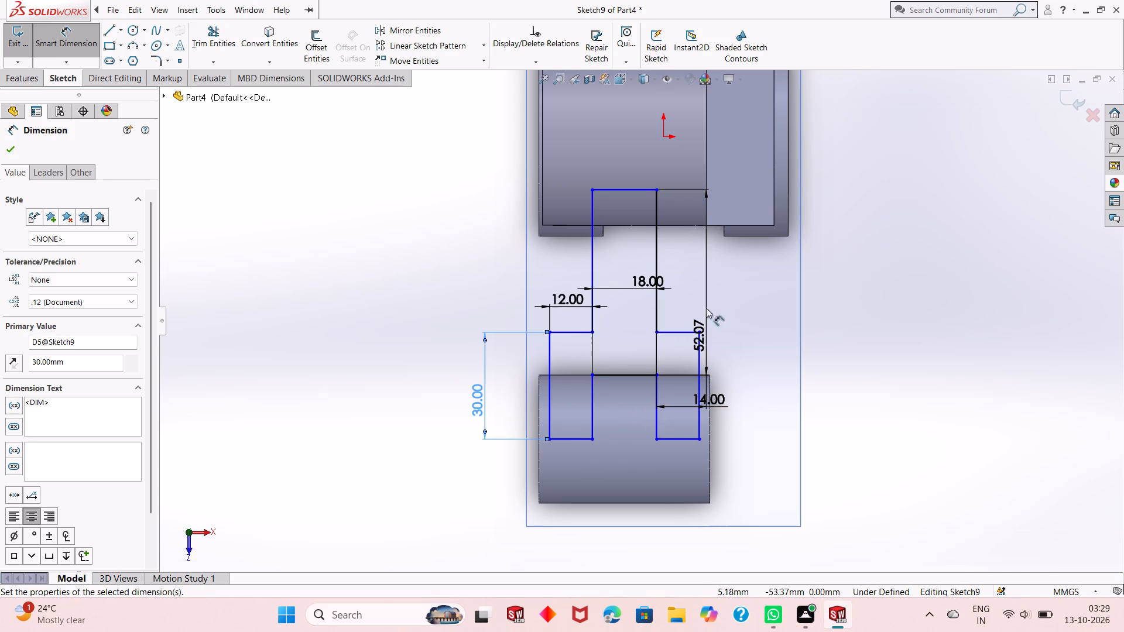
right_click(837, 233)
click(851, 269)
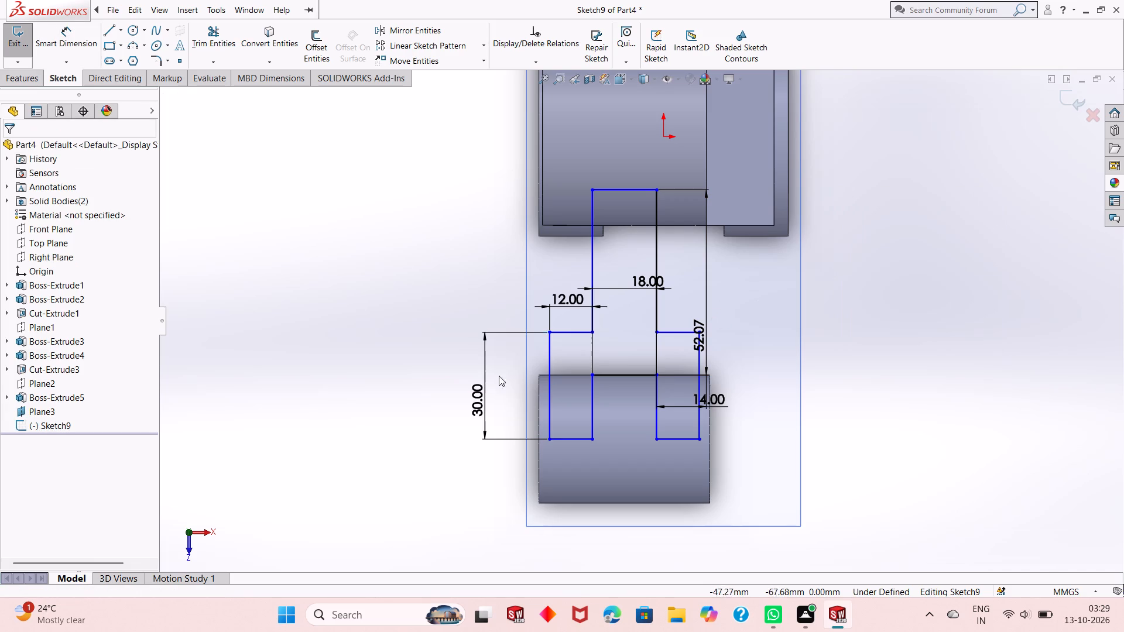
Make the four short horizontal lines of both brackets equal, removing the side boss face from the selection.
click(569, 332)
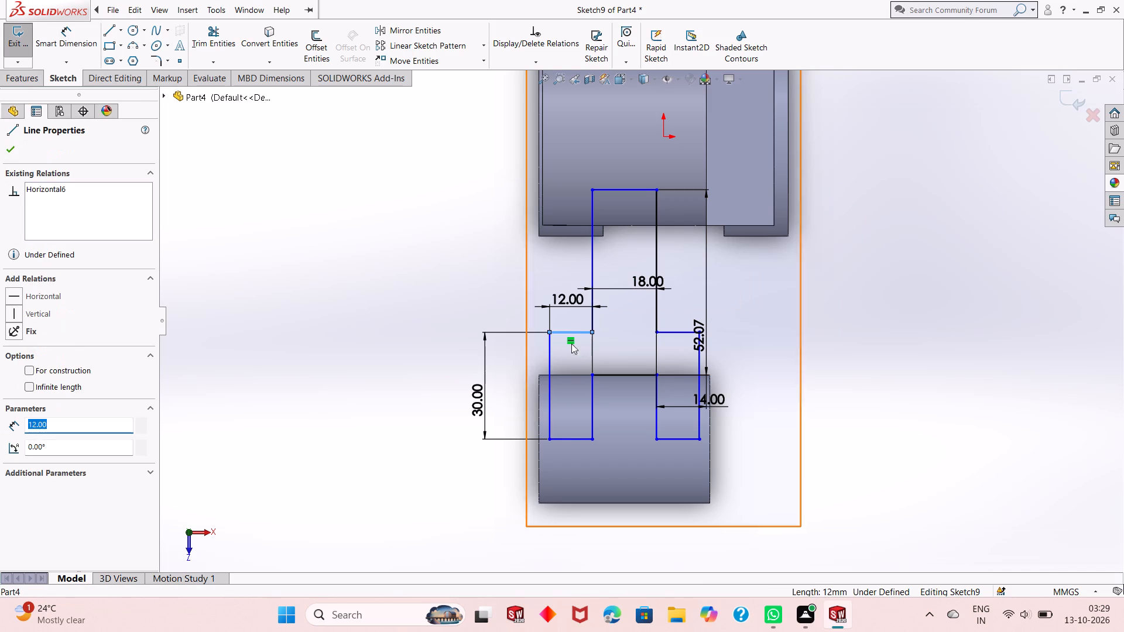
ctrl+click(570, 438)
ctrl+click(670, 443)
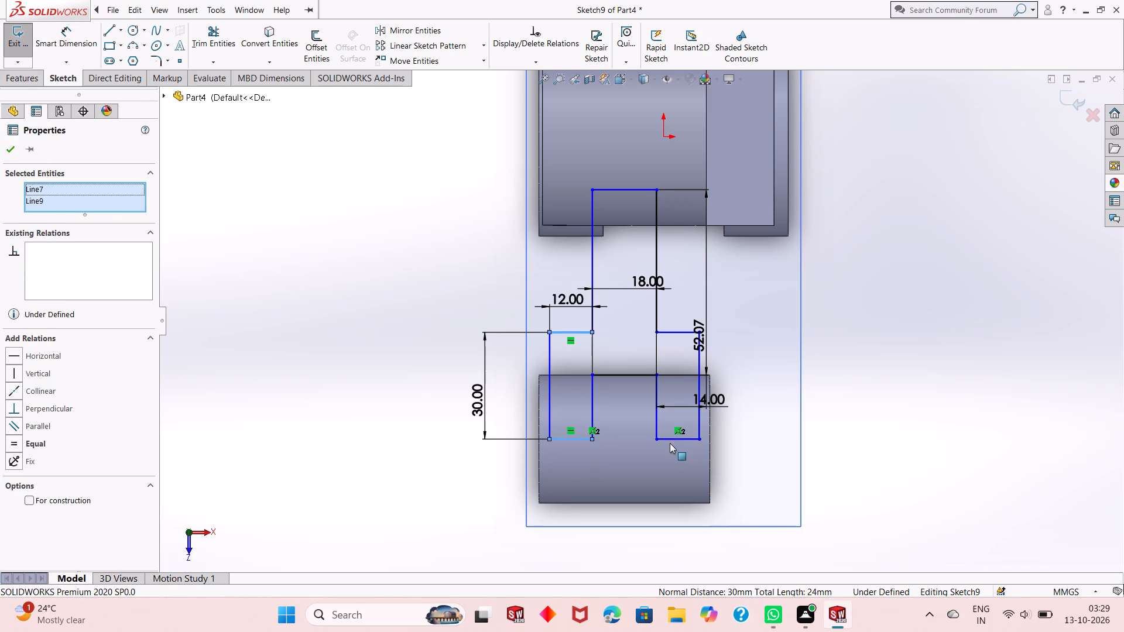
ctrl+click(674, 333)
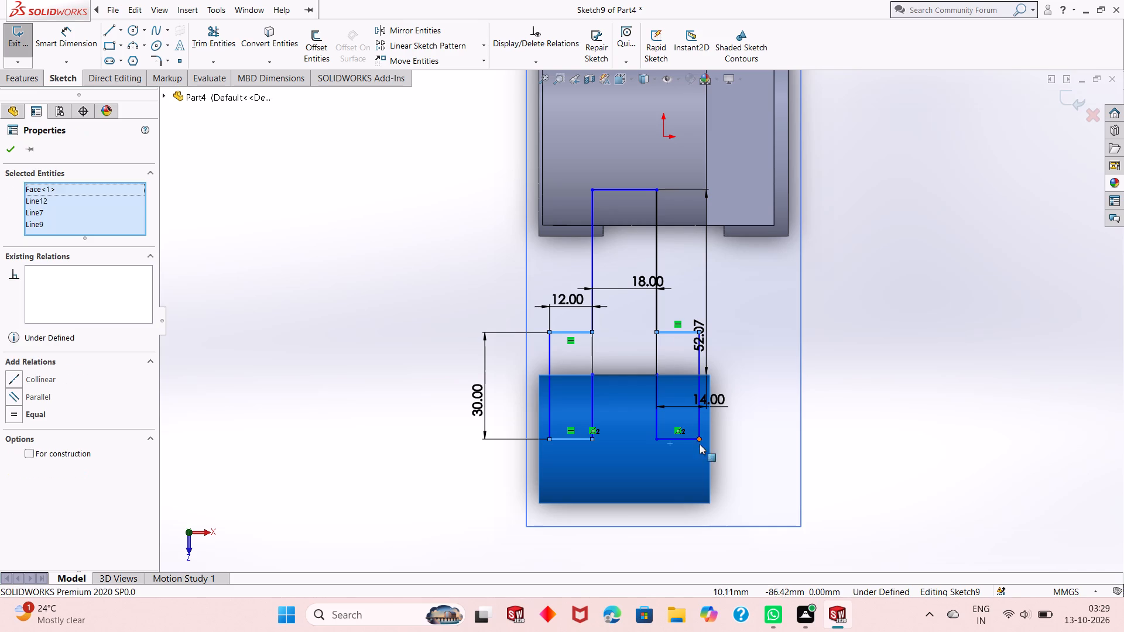
ctrl+click(692, 439)
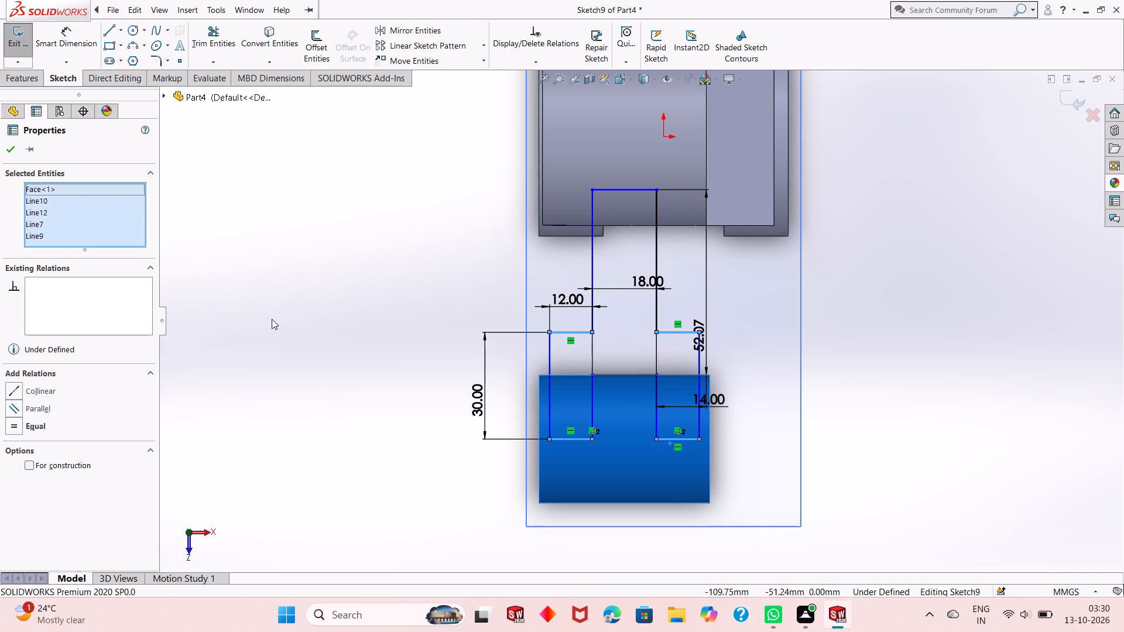
right_click(37, 188)
click(53, 212)
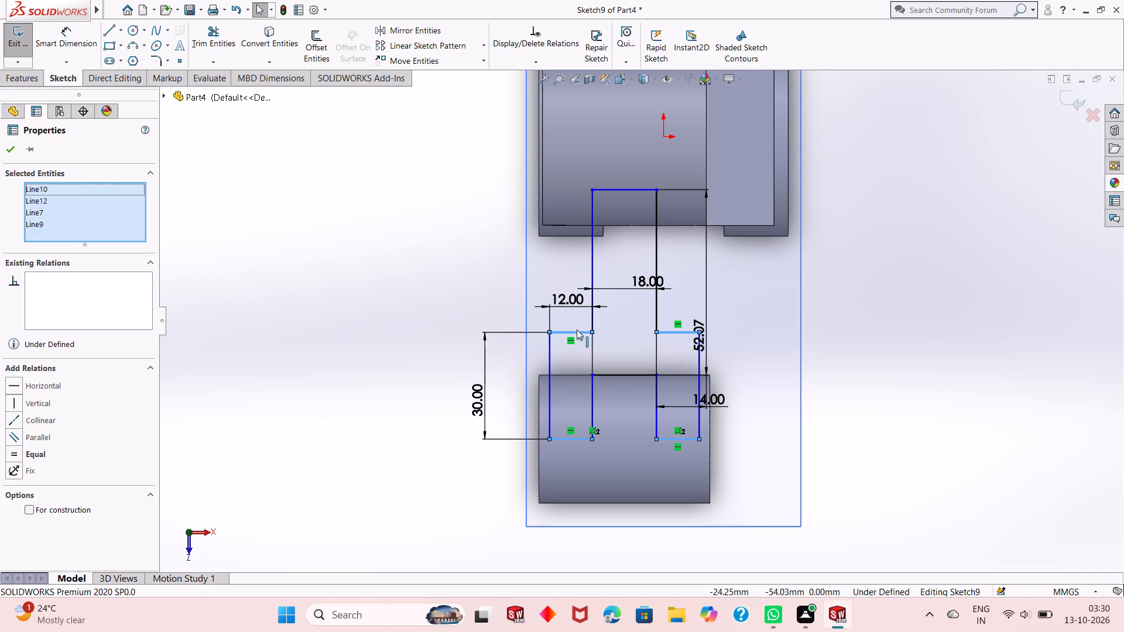
click(12, 452)
click(12, 149)
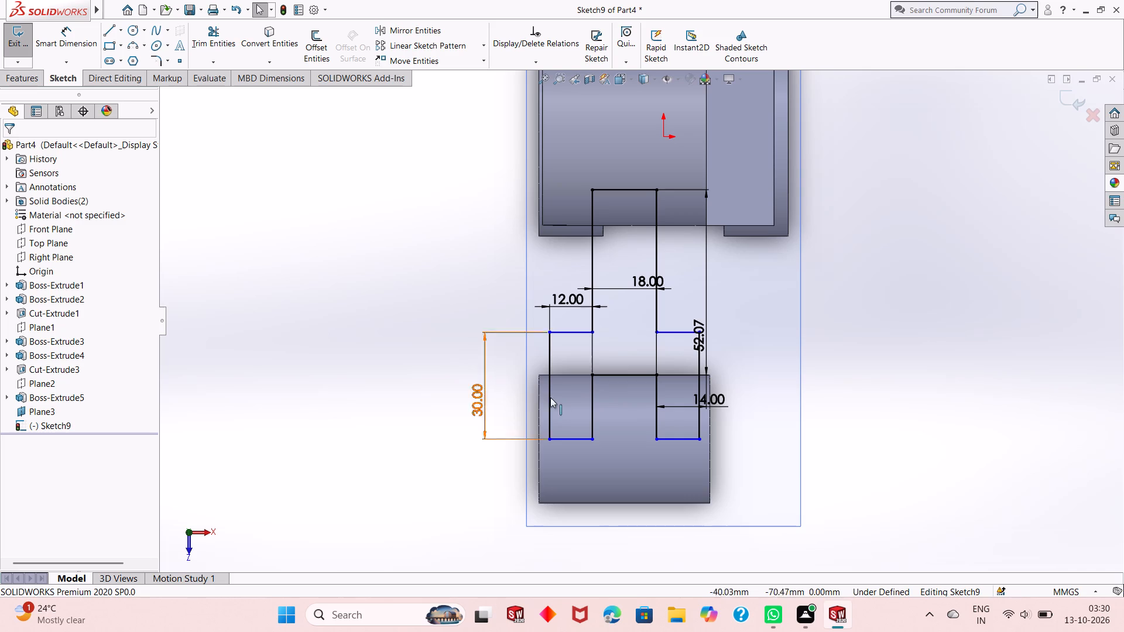
Make the outer vertical lines of the two brackets equal in length.
click(549, 366)
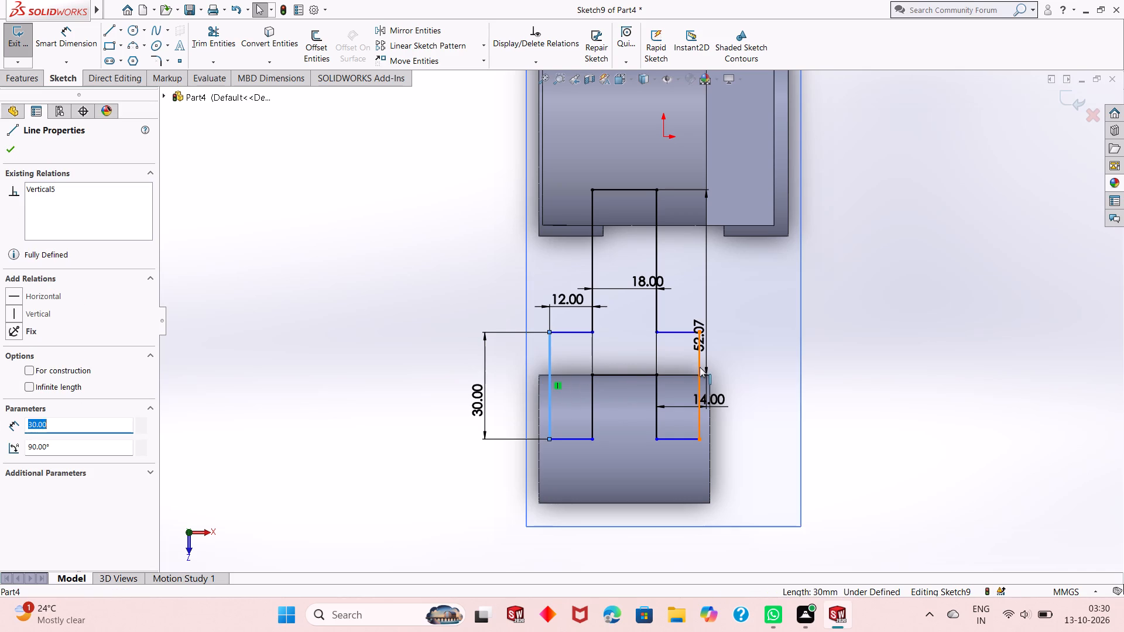
ctrl+click(700, 367)
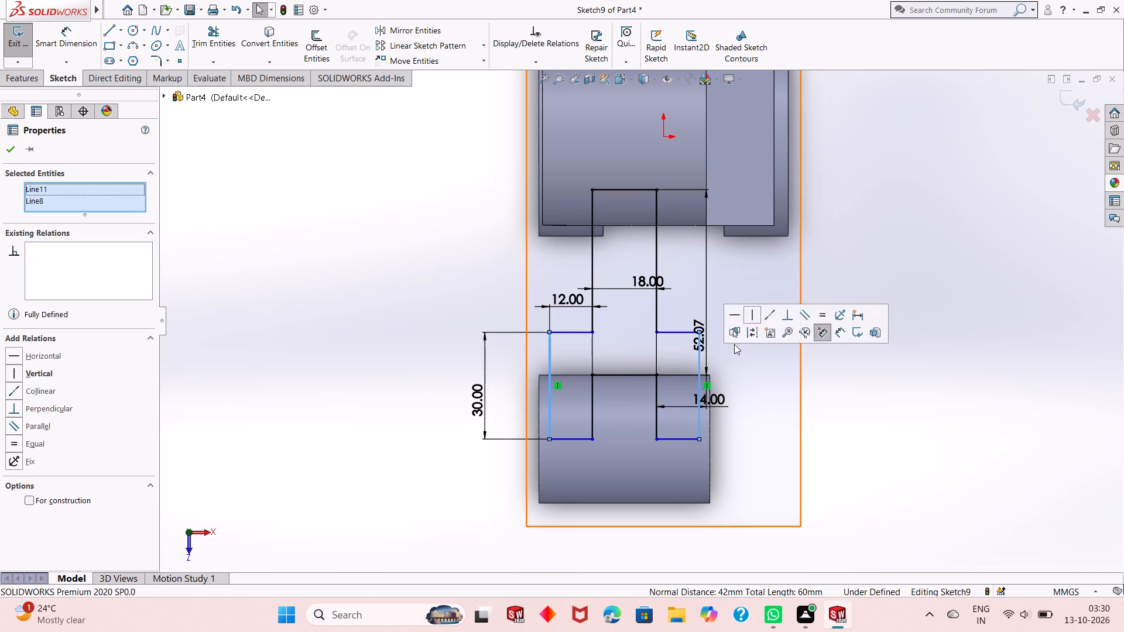
click(818, 314)
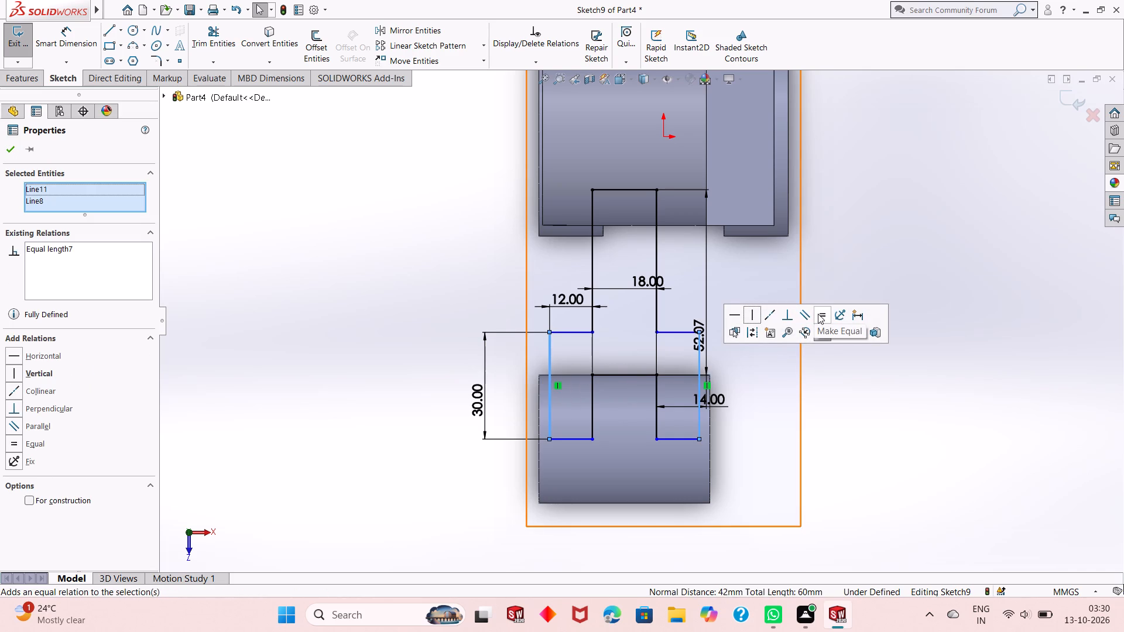
click(818, 314)
click(7, 147)
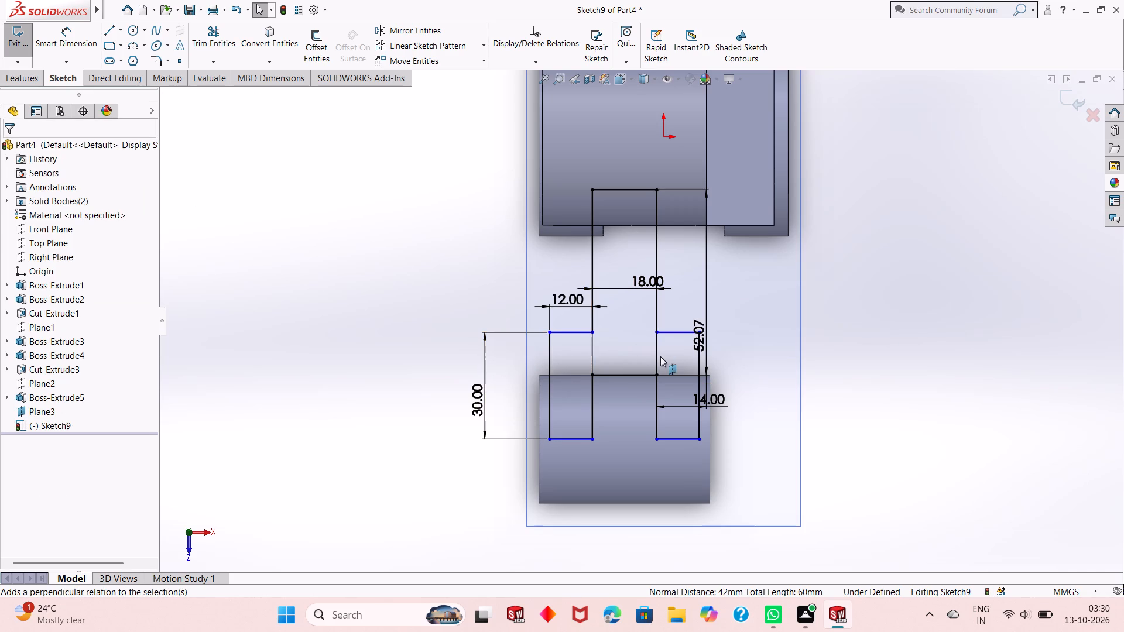
Move the rectangle's 52.07 mm length dimension outward in +X, clear of the +X bracket and the bosses.
drag(701, 344, 818, 344)
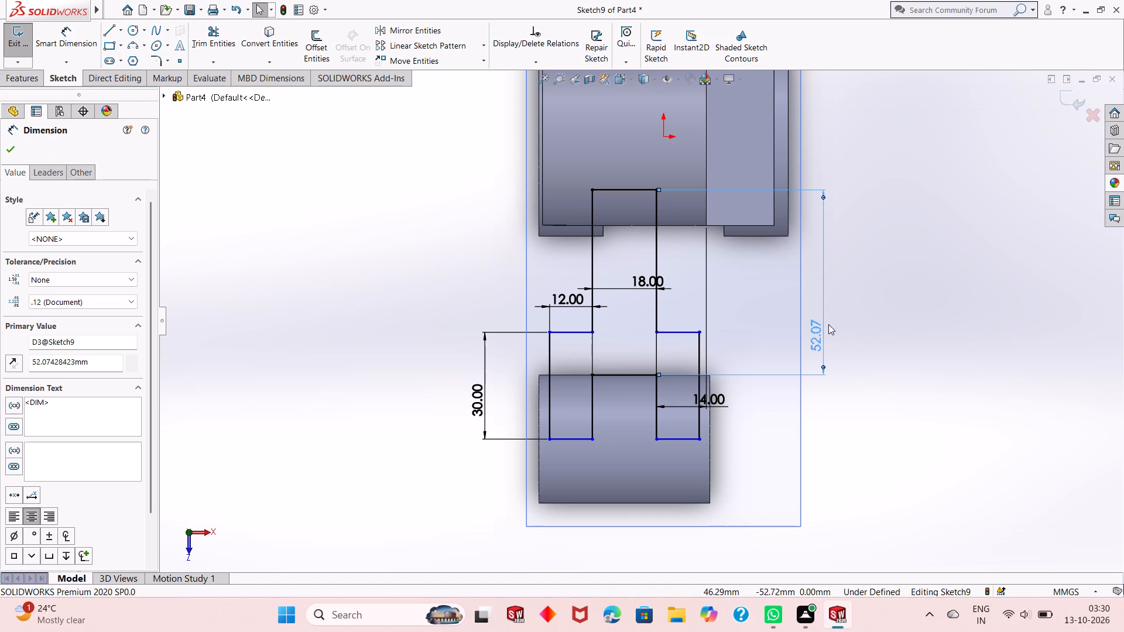
key(Escape)
key(Escape)
key(Escape)
key(Escape)
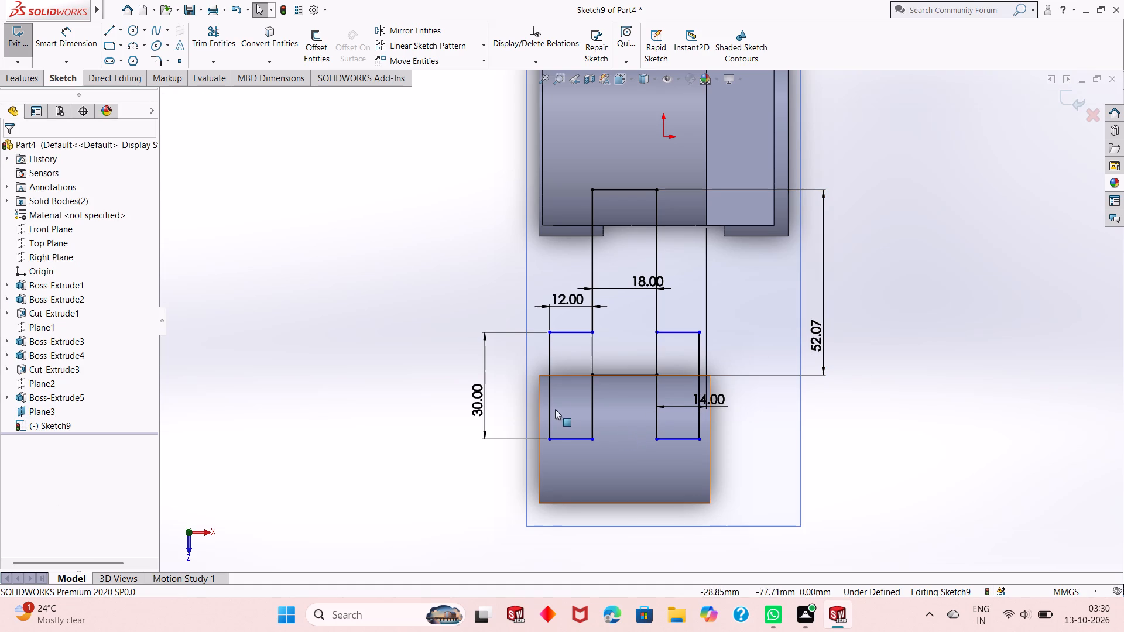
Dimension the -X bracket's inner vertical line on the side boss at 18 mm.
click(71, 37)
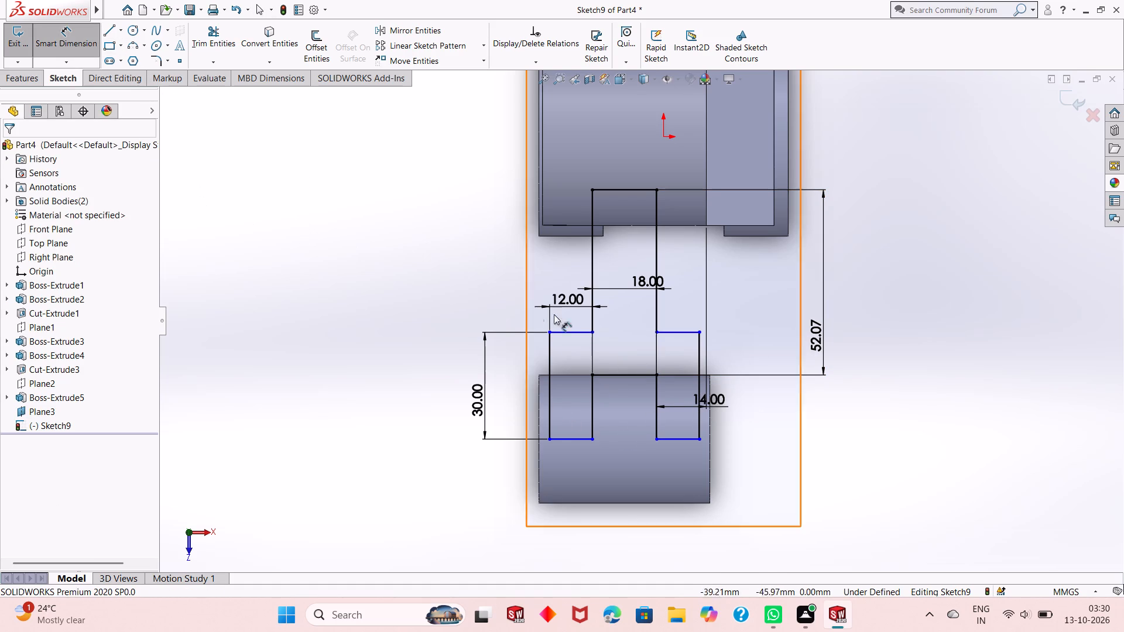
click(592, 414)
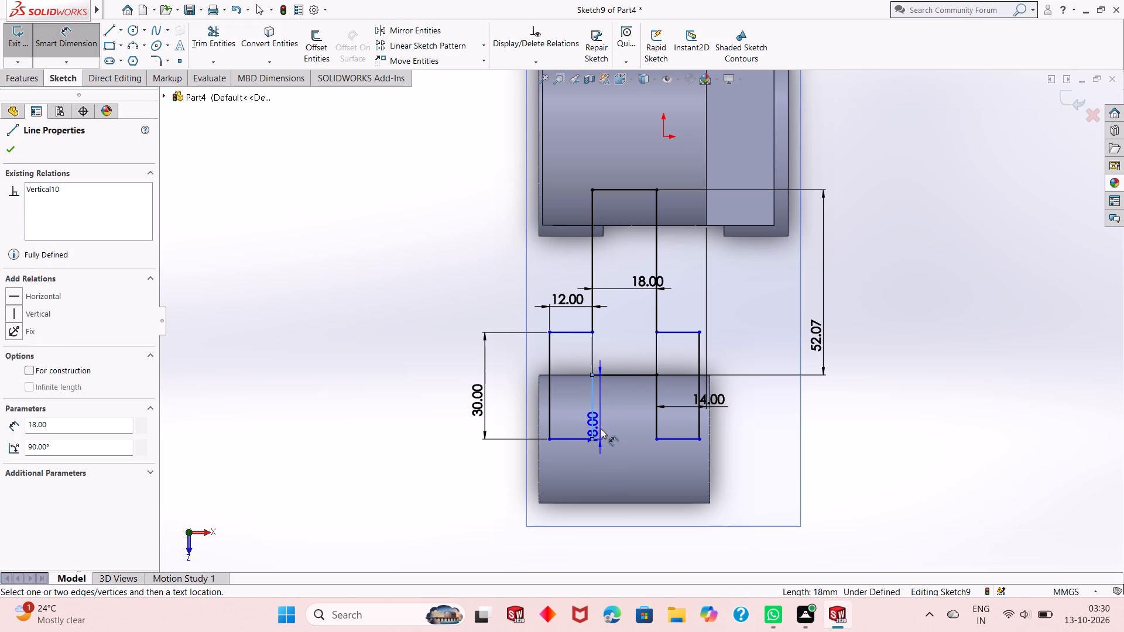
click(601, 428)
click(558, 408)
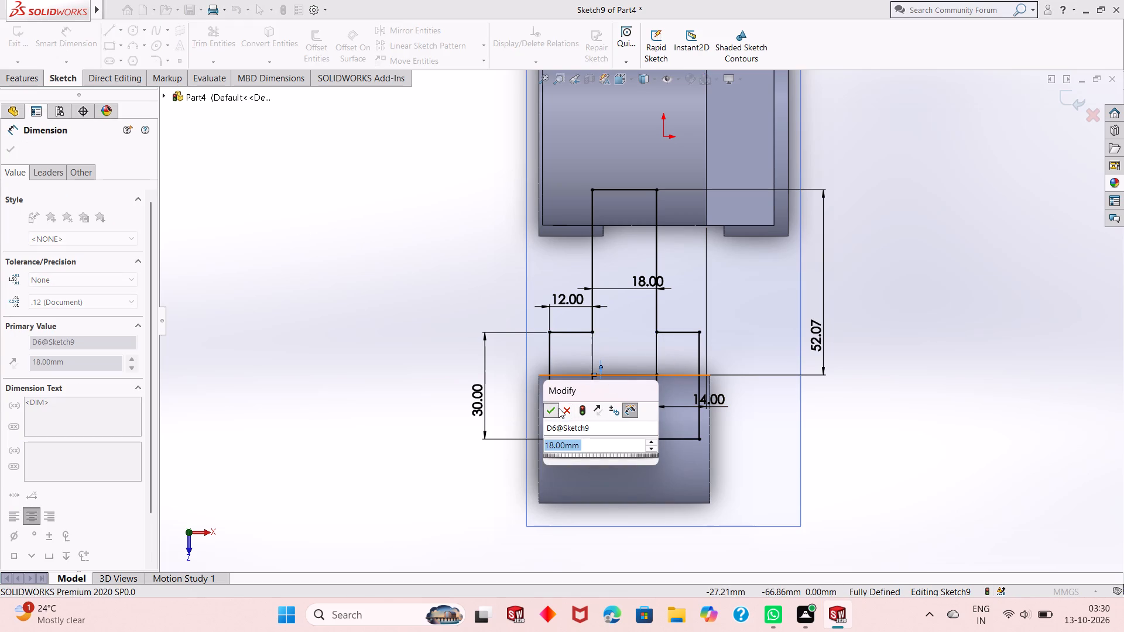
Start a boss extrusion of the arm profile with its direction reversed toward the side boss.
right_click(861, 198)
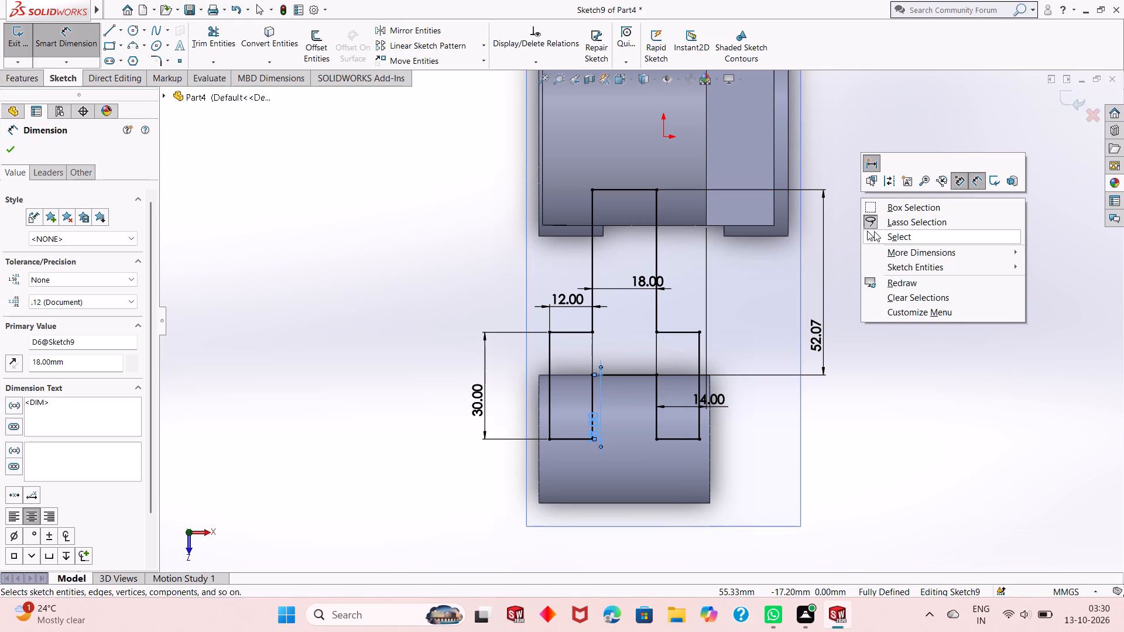
click(875, 234)
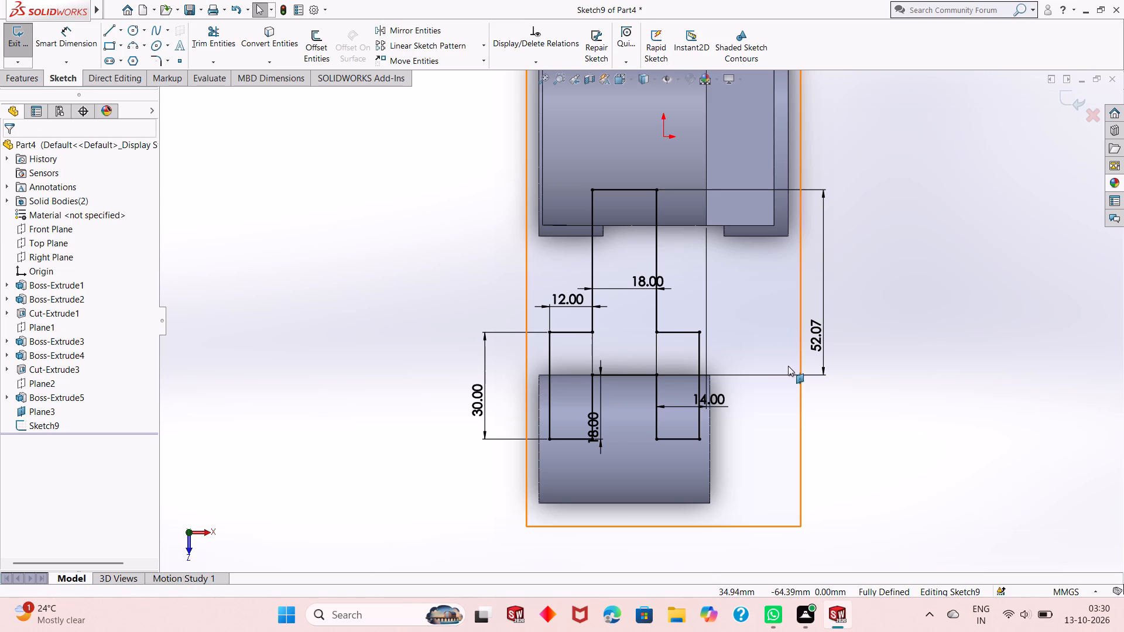
middle_drag(658, 395, 656, 321)
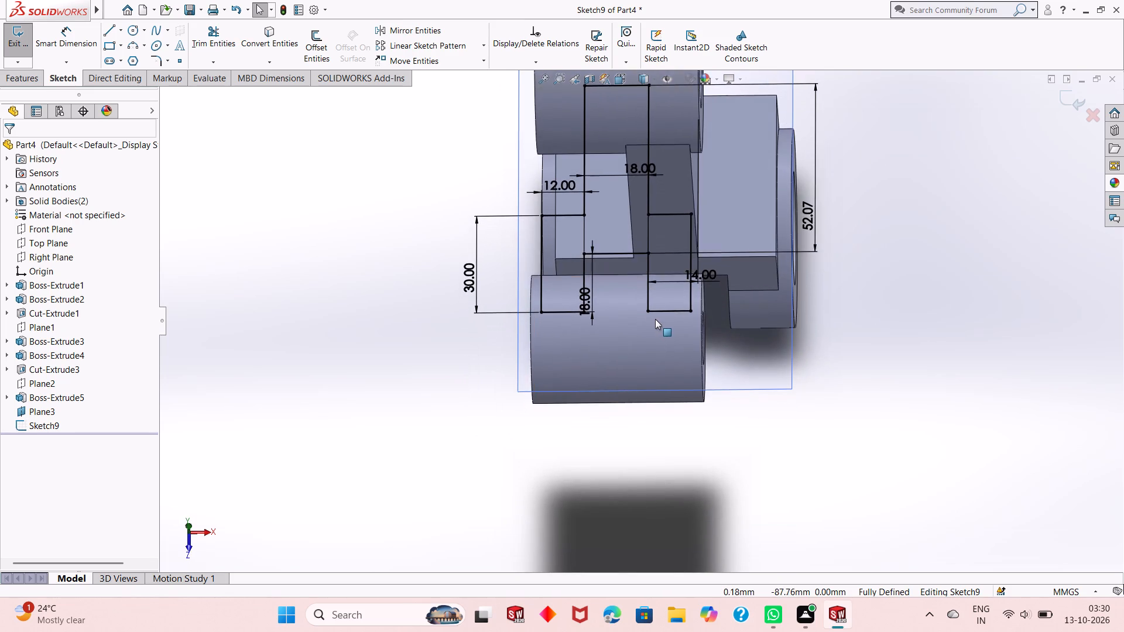
scroll(655, 319, up, 1)
scroll(653, 153, down, 1)
middle_drag(768, 337, 741, 283)
middle_drag(830, 386, 811, 379)
scroll(580, 318, up, 1)
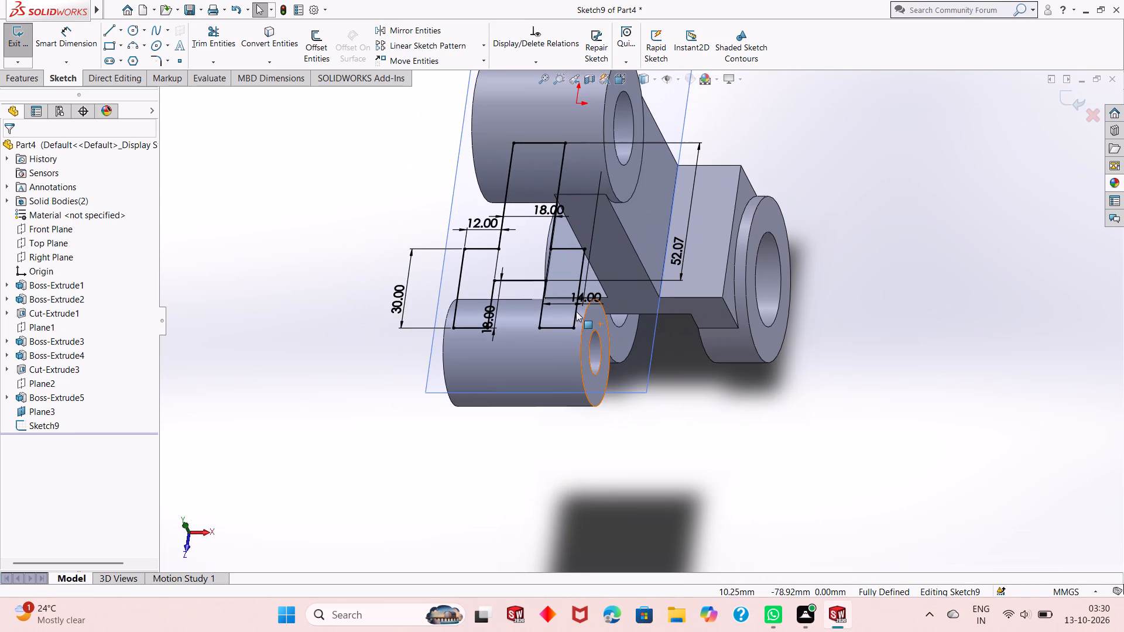
click(23, 76)
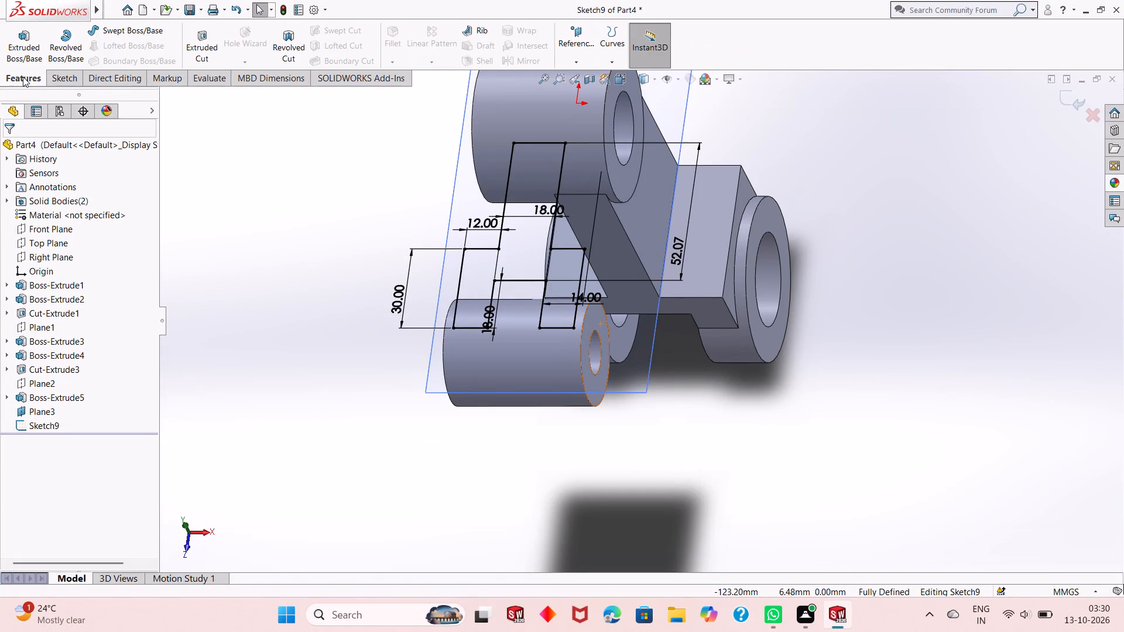
click(34, 56)
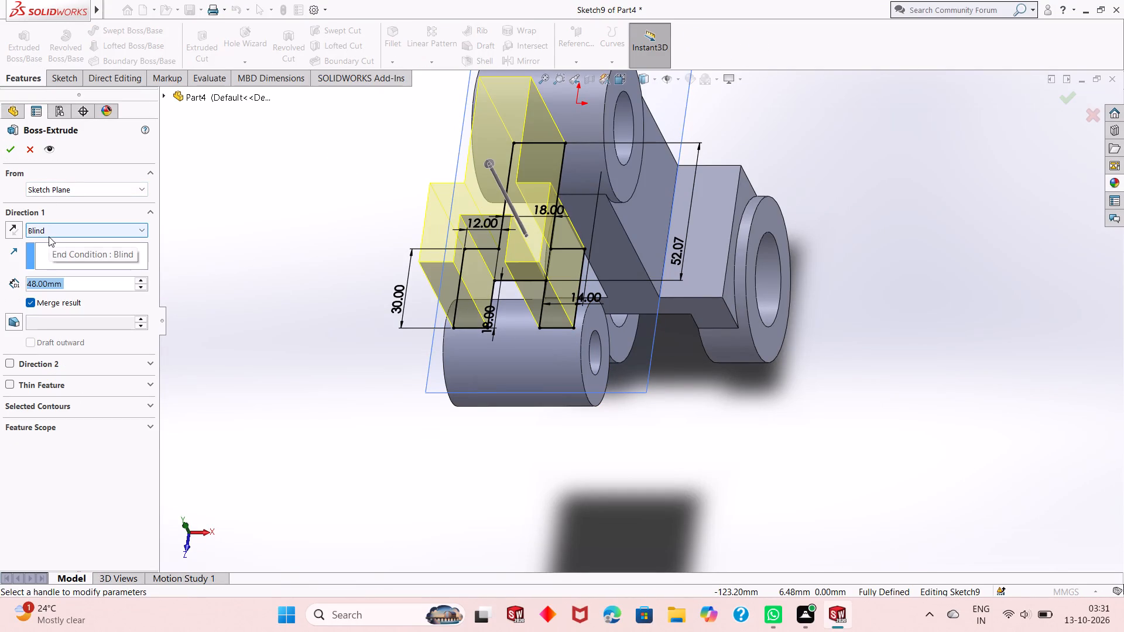
click(30, 233)
click(20, 233)
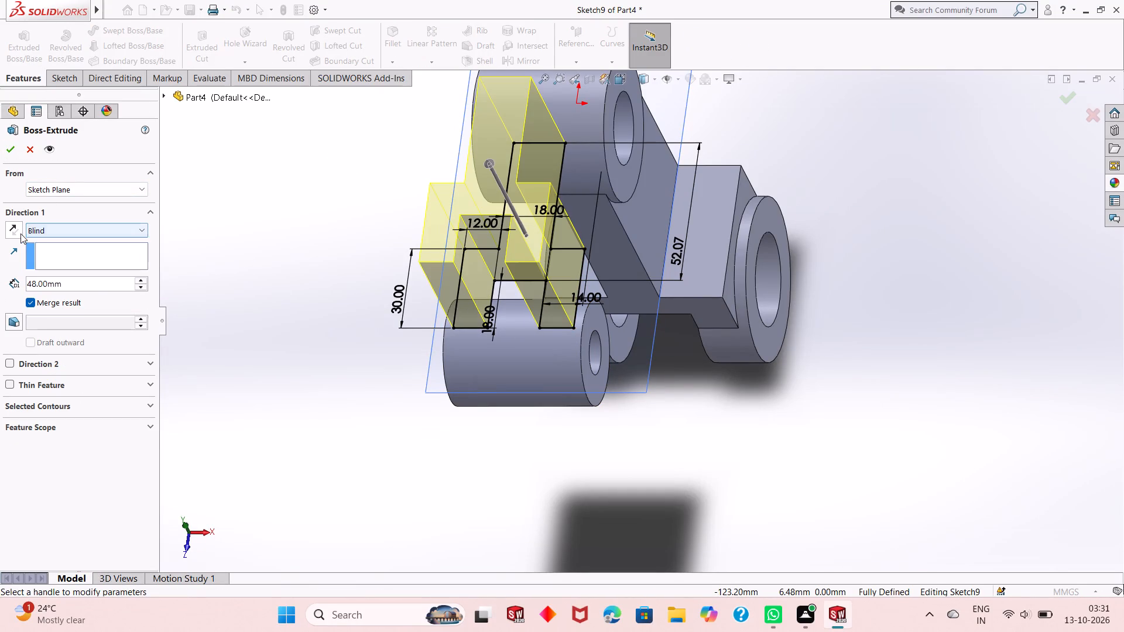
click(18, 231)
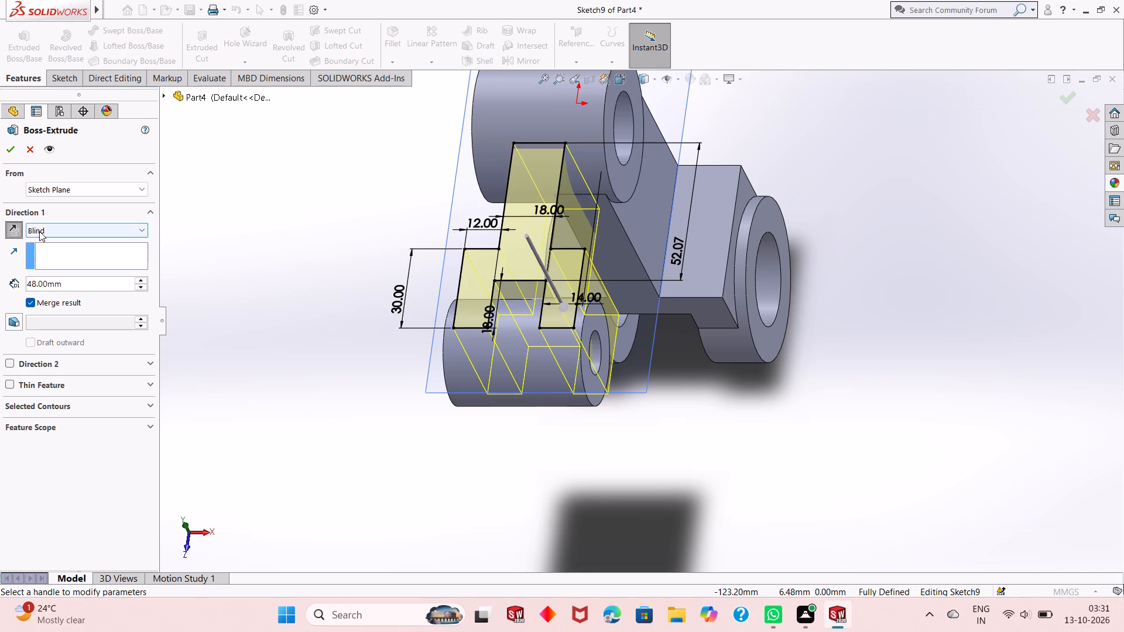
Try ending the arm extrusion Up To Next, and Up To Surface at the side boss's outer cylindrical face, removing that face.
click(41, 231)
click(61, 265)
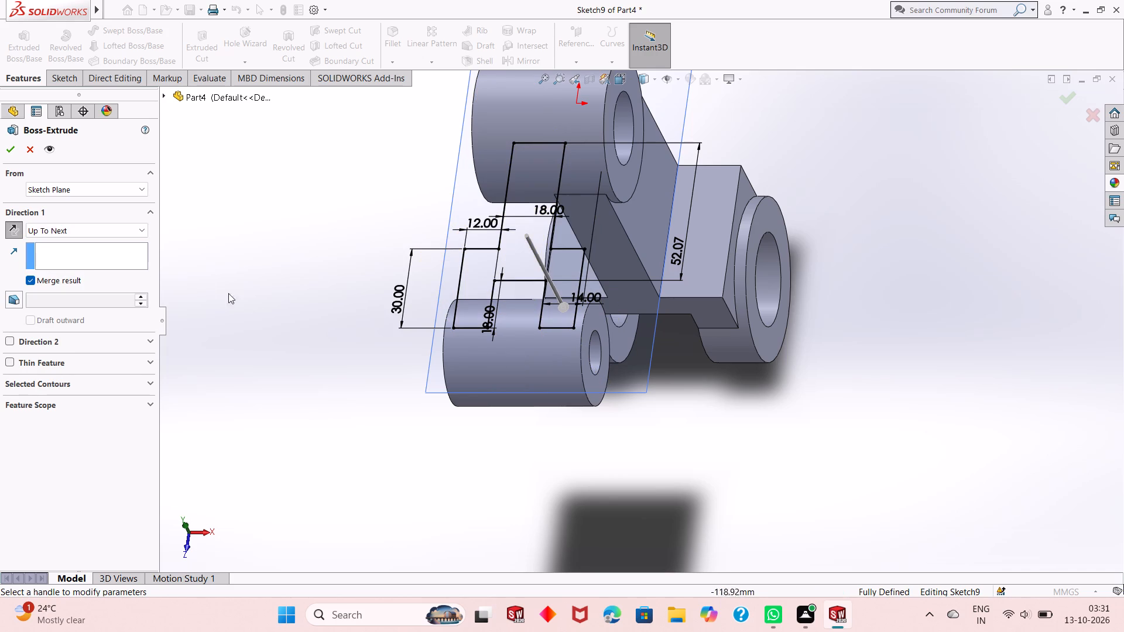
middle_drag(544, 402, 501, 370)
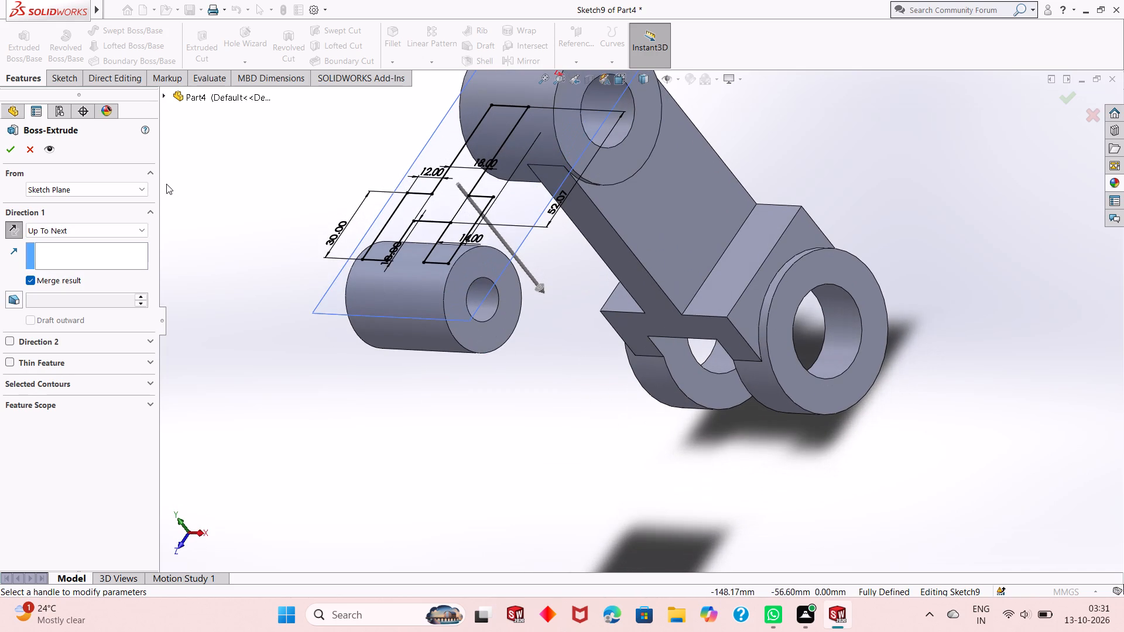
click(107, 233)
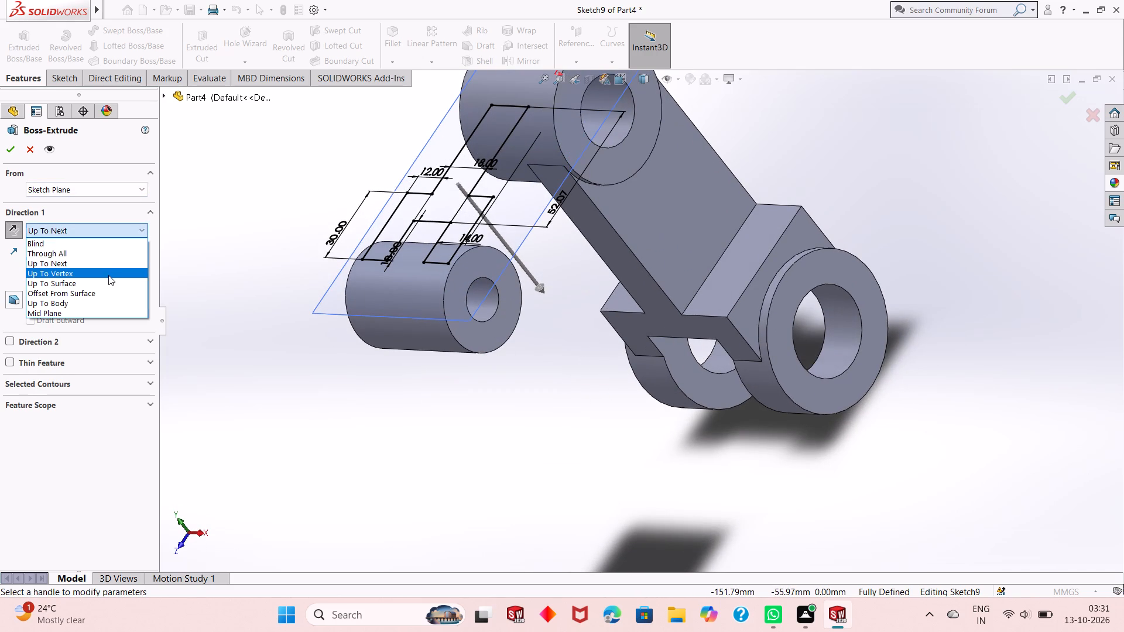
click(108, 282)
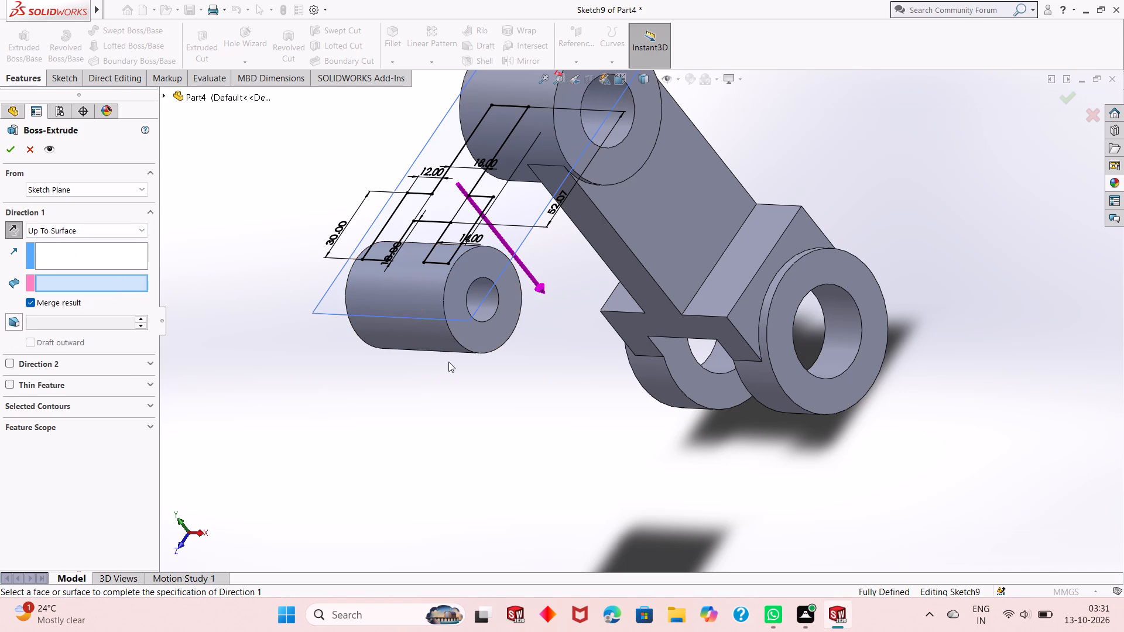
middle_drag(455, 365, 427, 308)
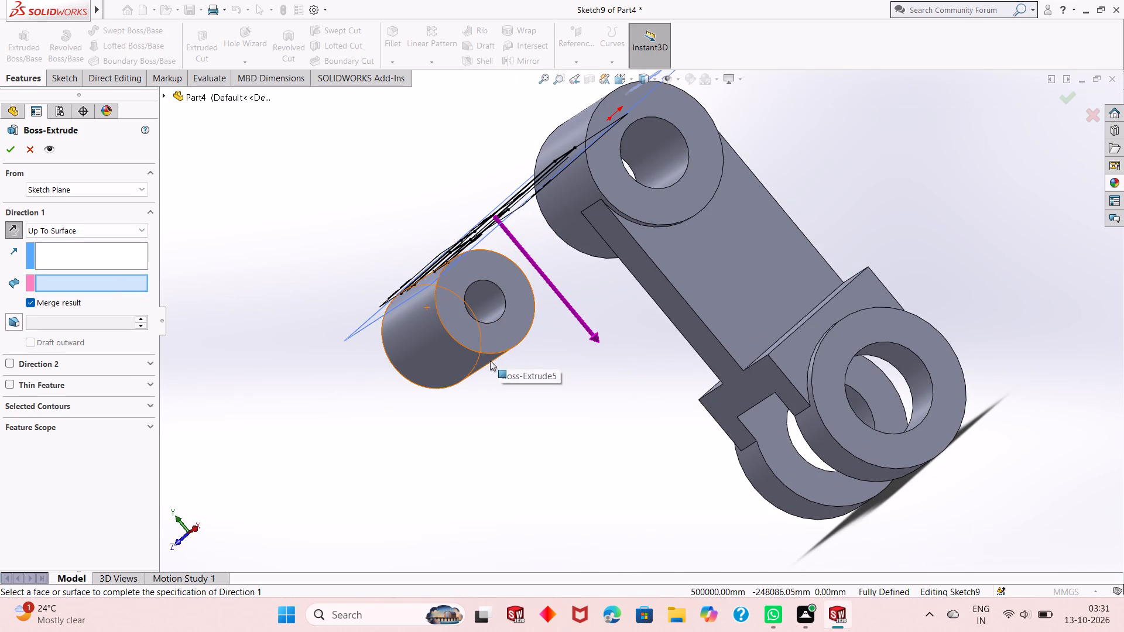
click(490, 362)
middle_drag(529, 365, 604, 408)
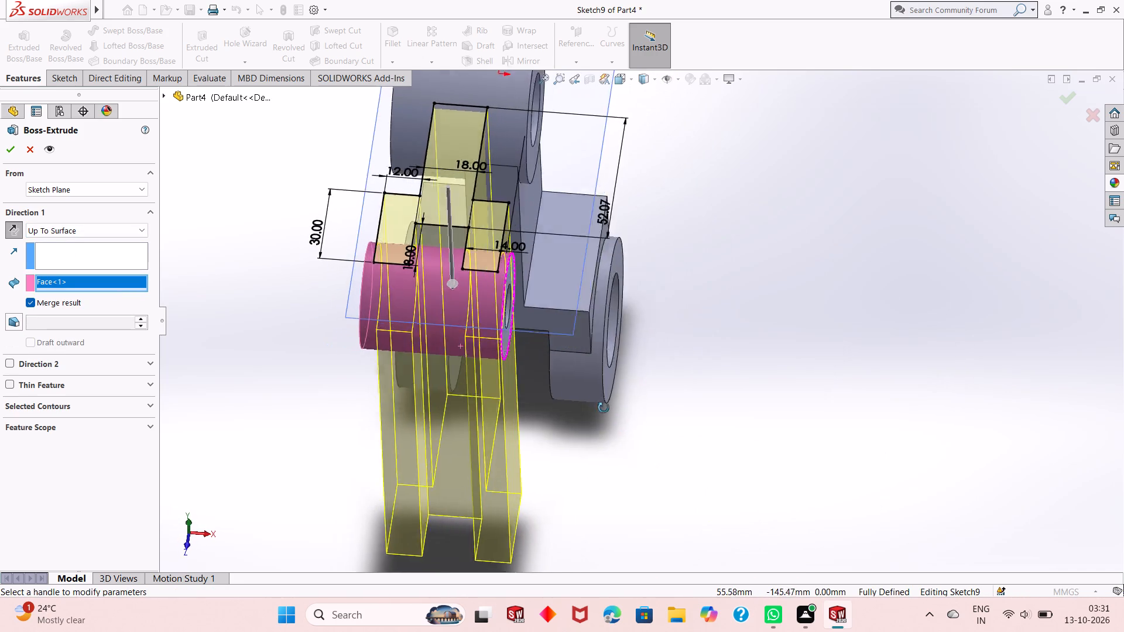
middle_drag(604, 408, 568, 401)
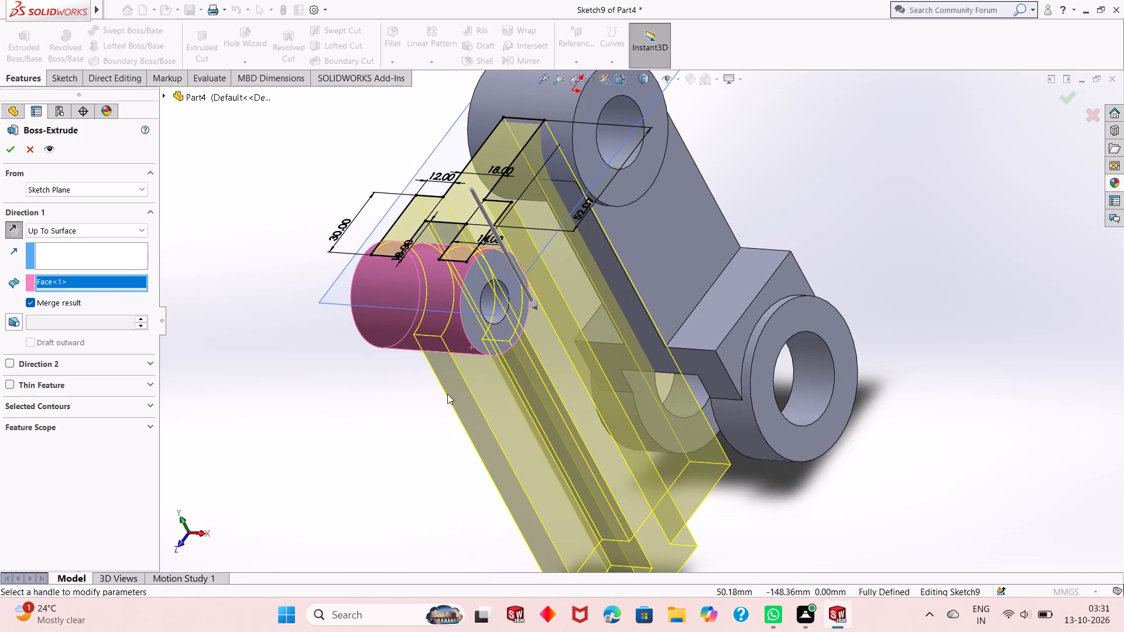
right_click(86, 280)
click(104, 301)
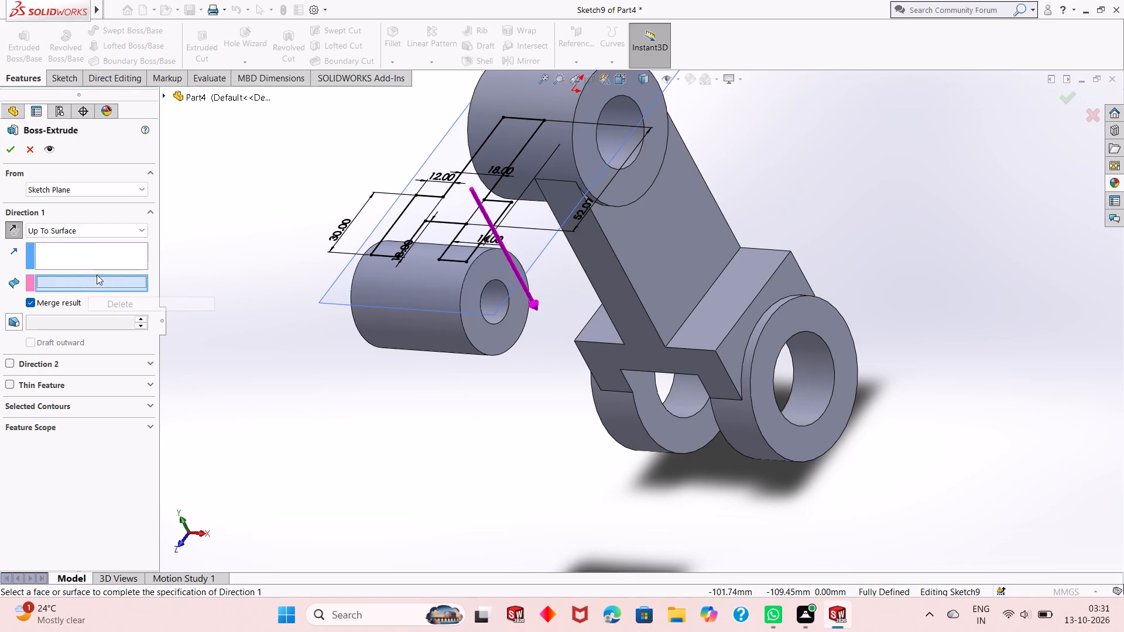
Set the arm extrusion to Blind with a depth of 36 mm and try to create it with merging on.
click(61, 228)
click(71, 250)
click(76, 225)
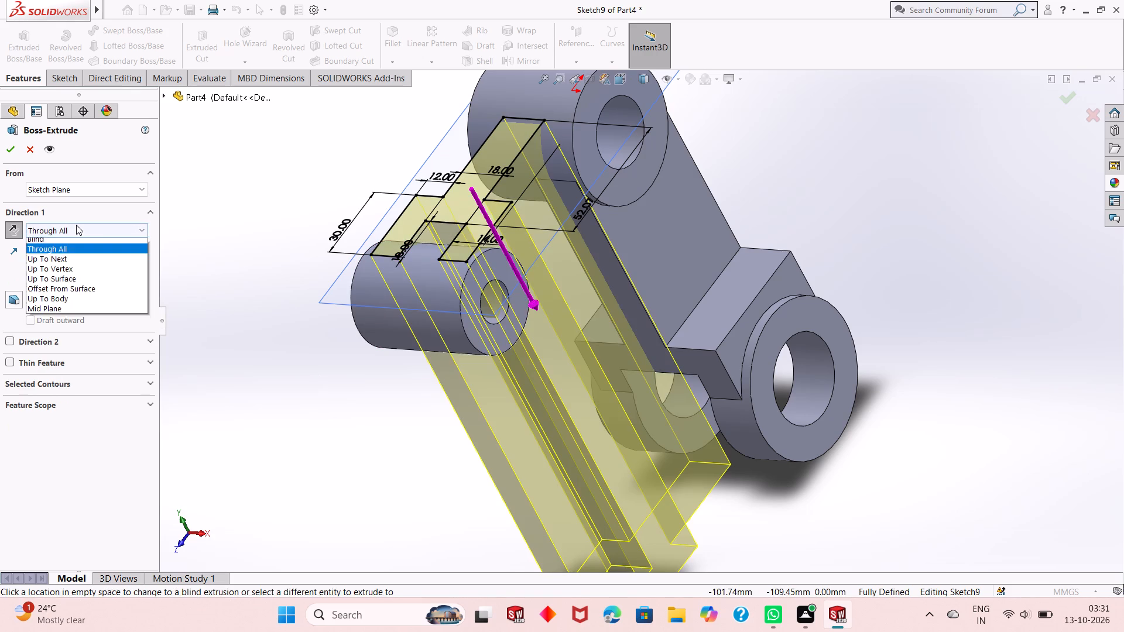
click(76, 248)
click(80, 221)
click(79, 233)
click(79, 248)
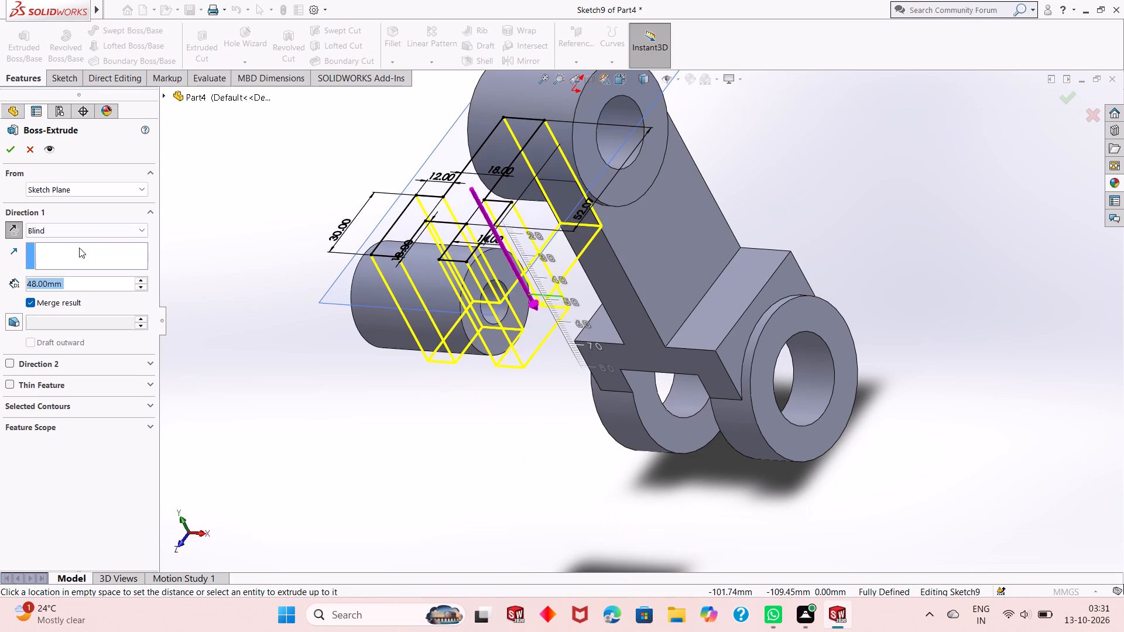
text(36)
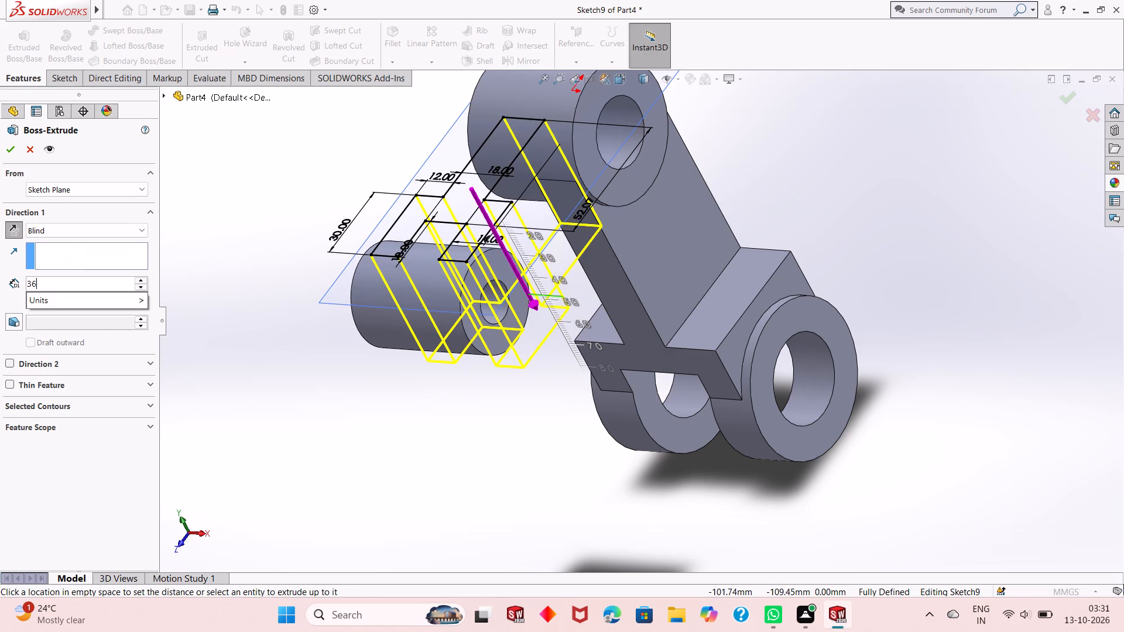
key(Return)
middle_drag(334, 399, 275, 293)
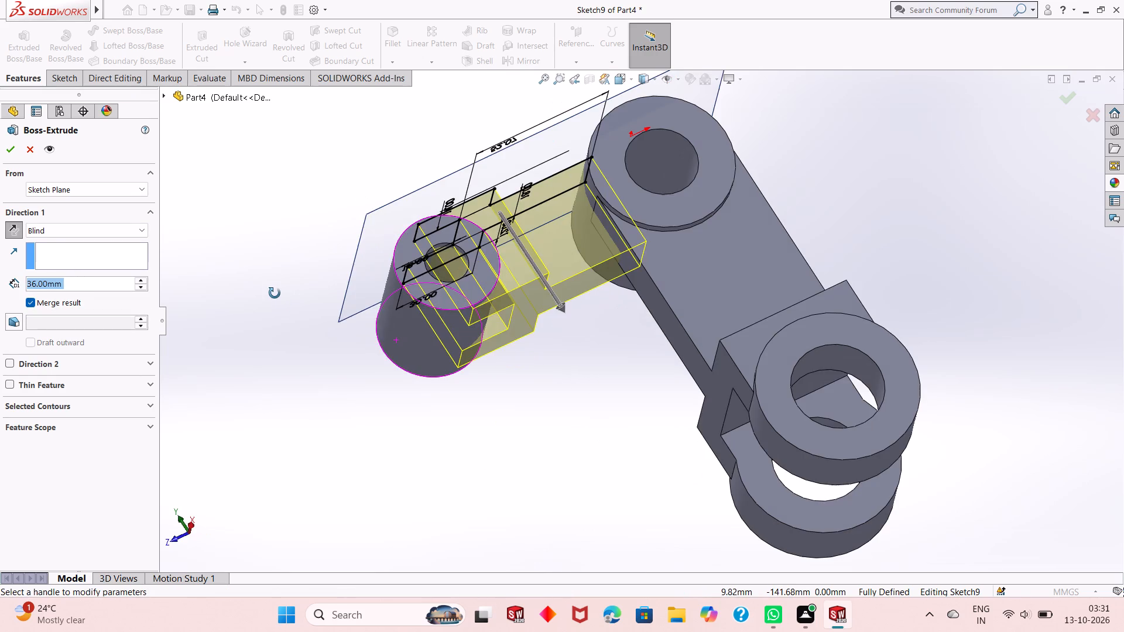
middle_drag(275, 293, 259, 329)
scroll(340, 296, down, 3)
middle_drag(476, 437, 492, 459)
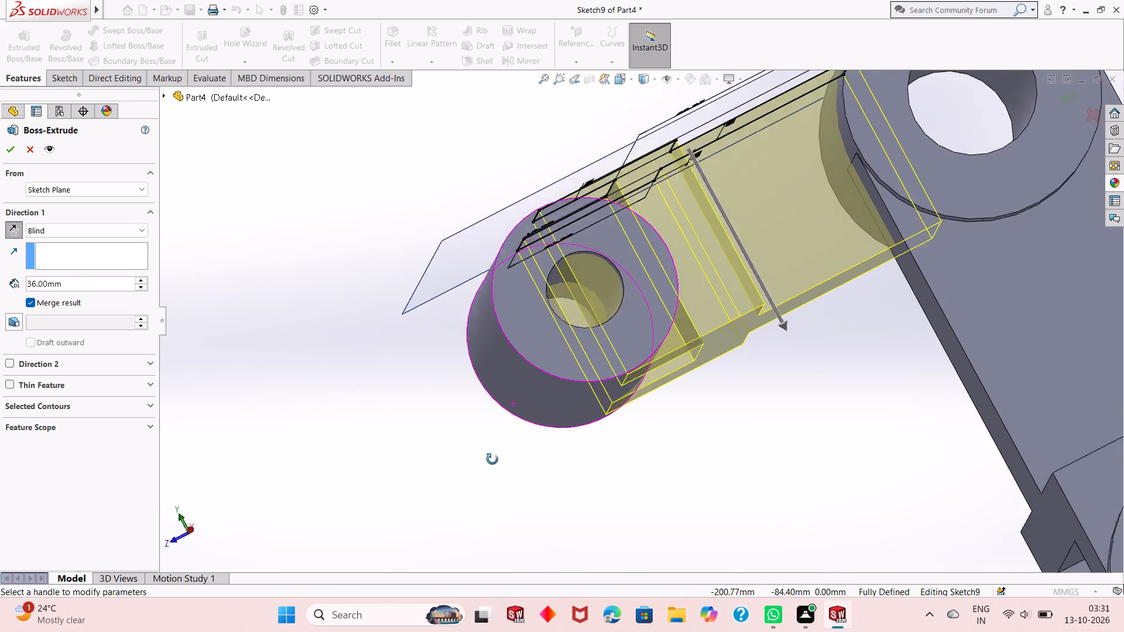
middle_drag(492, 459, 501, 451)
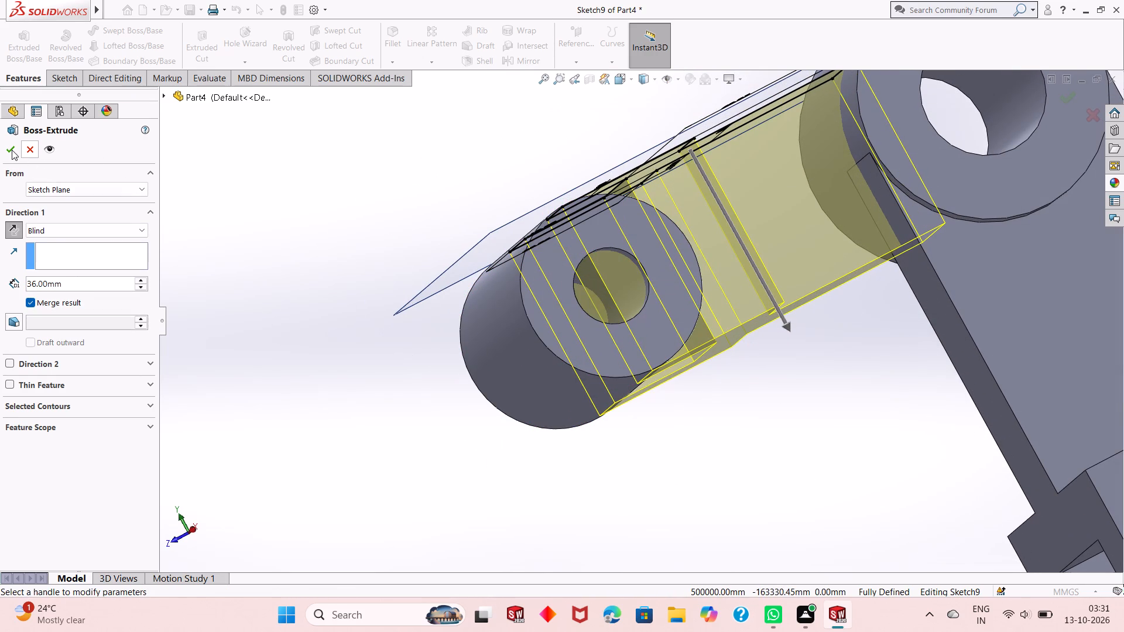
click(12, 150)
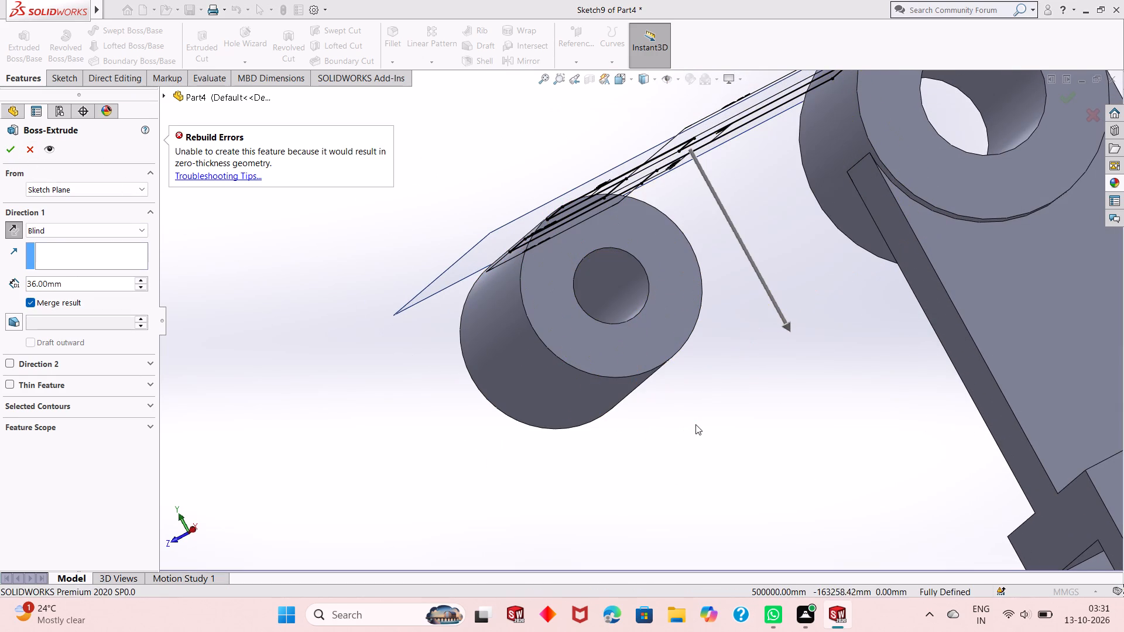
Turn off Merge result and create the arm extrusion as a separate body.
scroll(553, 369, up, 2)
middle_drag(538, 242, 541, 259)
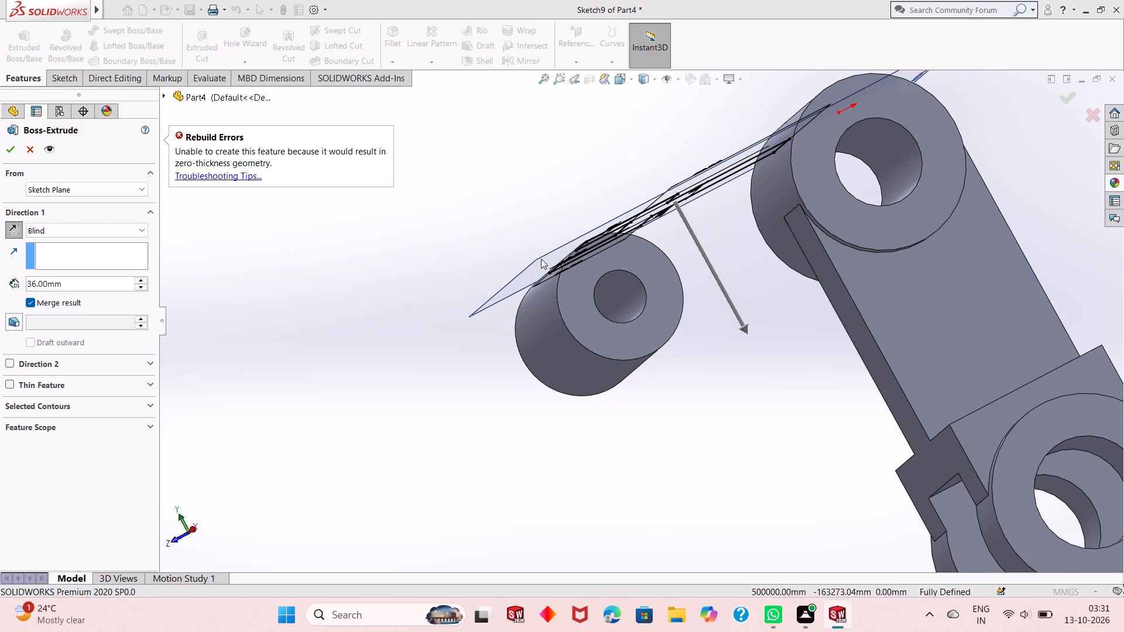
middle_drag(541, 259, 553, 306)
scroll(553, 301, up, 1)
click(72, 304)
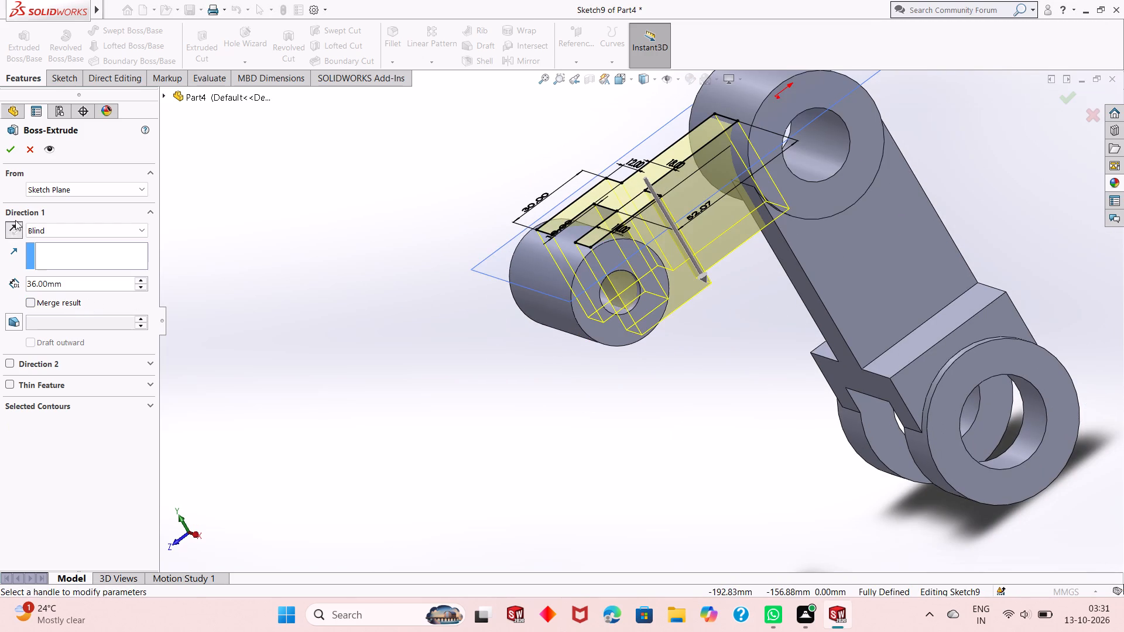
click(11, 150)
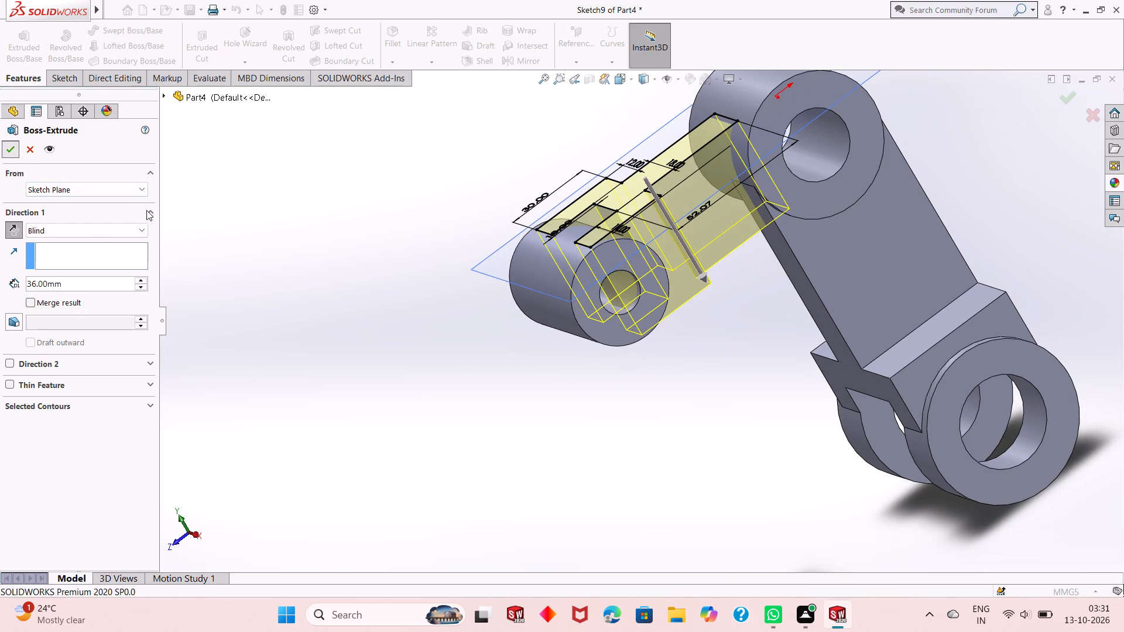
Examine the extruded arm where its forked end meets the side boss.
middle_drag(626, 373, 590, 280)
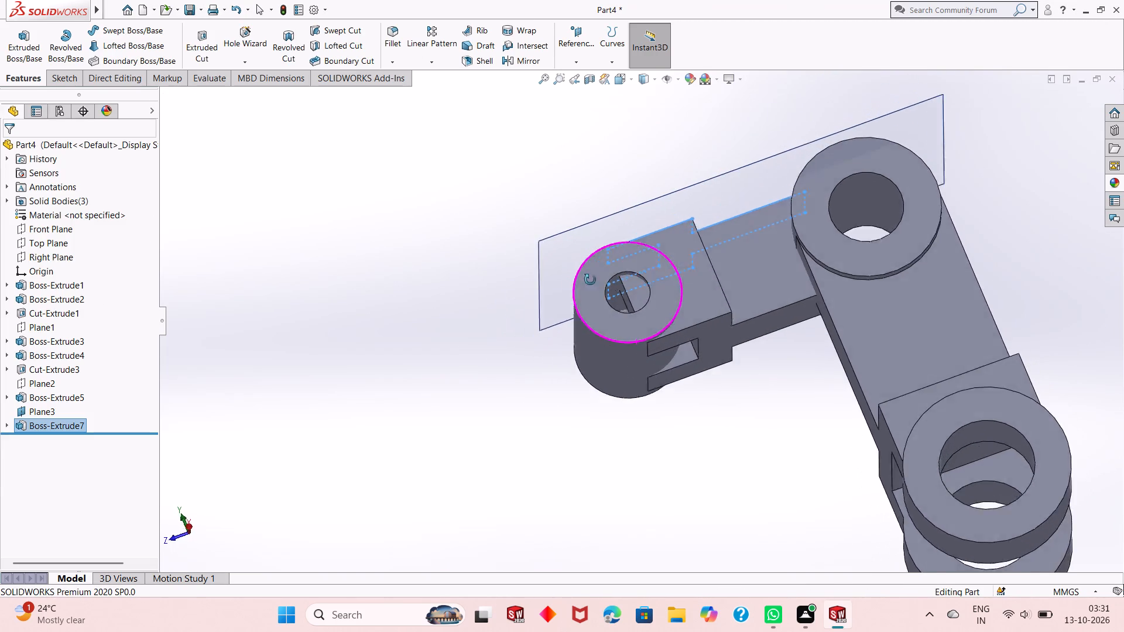
middle_drag(590, 280, 640, 383)
click(518, 384)
middle_drag(508, 355, 533, 425)
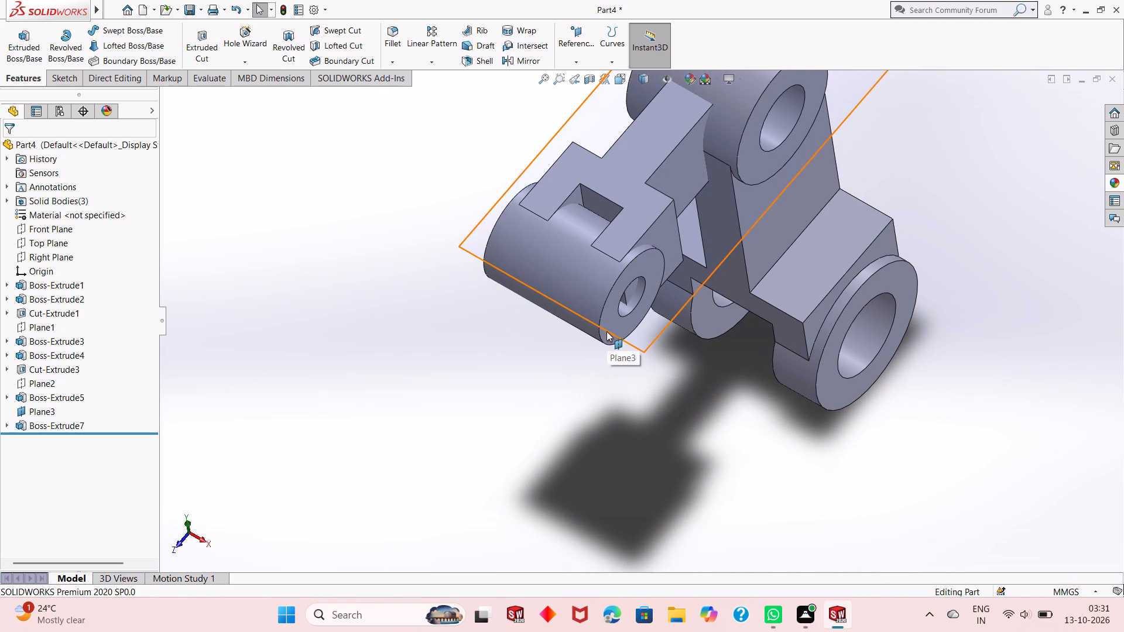
middle_drag(606, 331, 626, 378)
scroll(560, 201, down, 3)
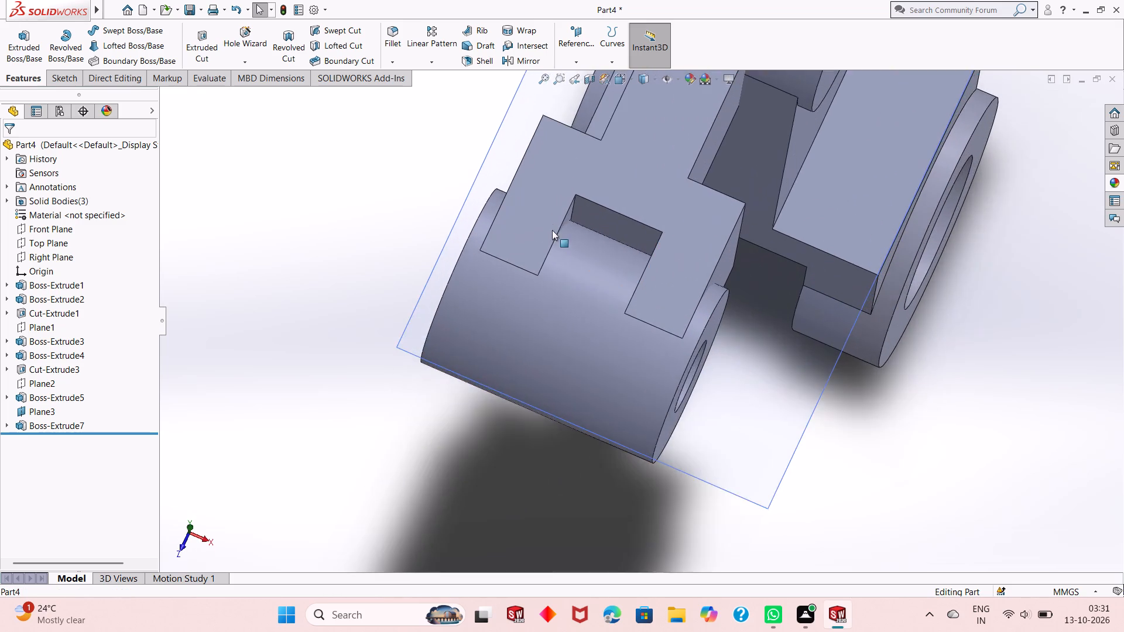
scroll(552, 248, down, 3)
scroll(552, 248, up, 2)
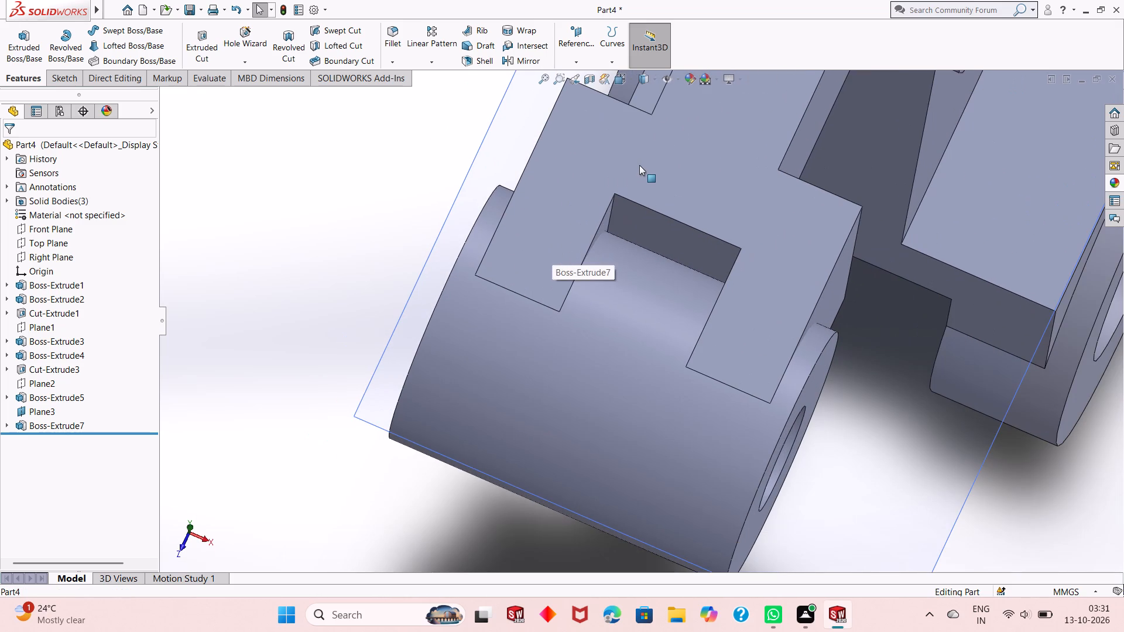
scroll(639, 165, down, 1)
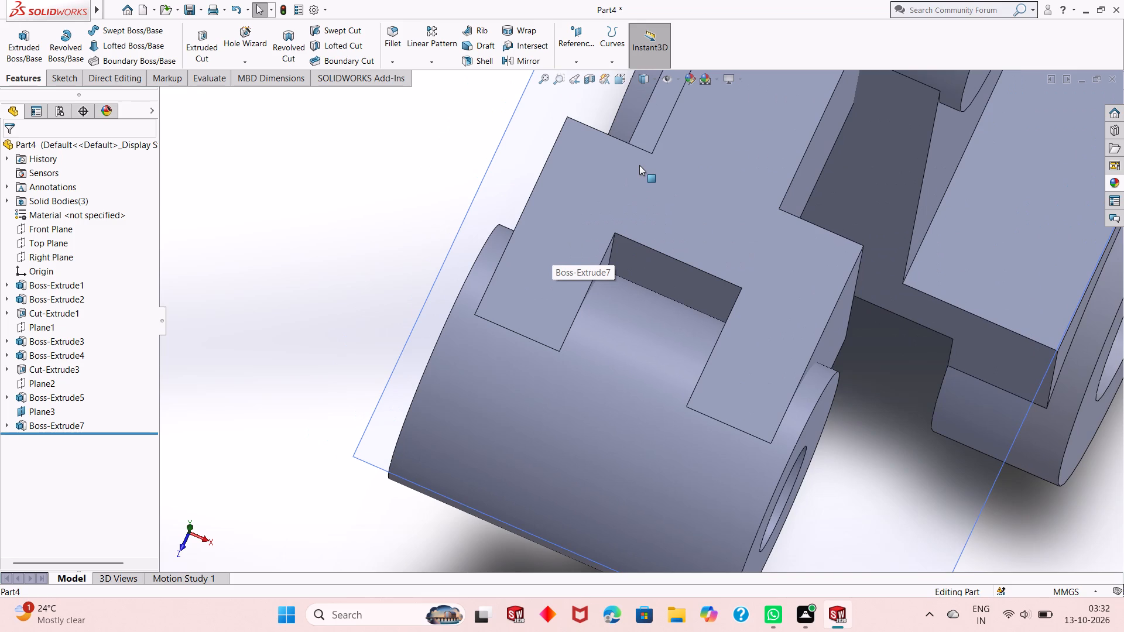
scroll(638, 174, down, 1)
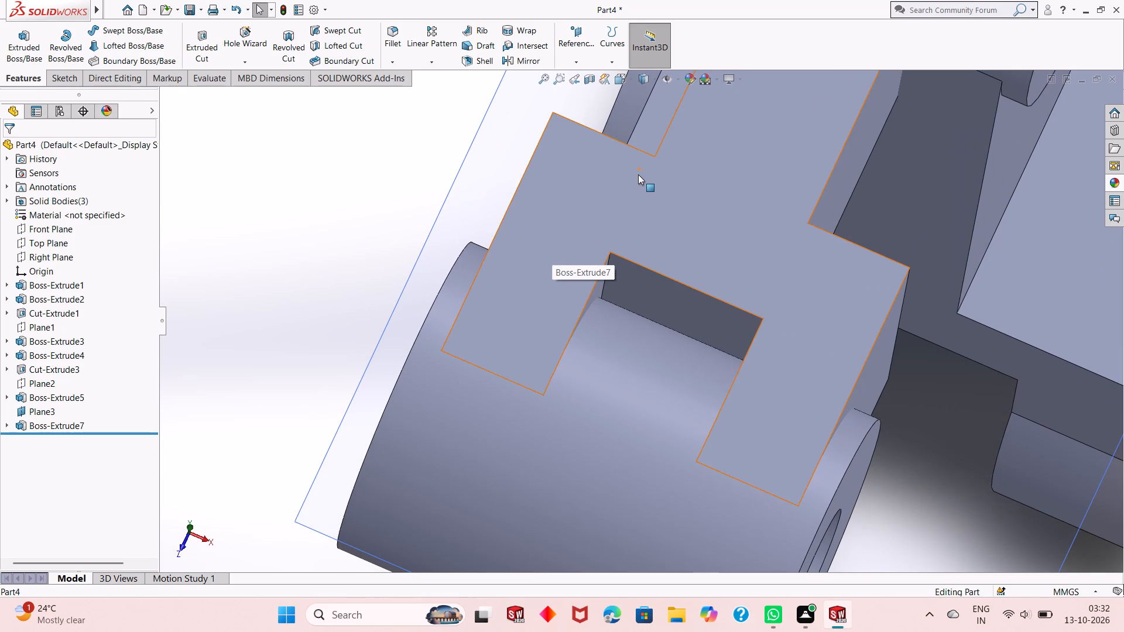
scroll(611, 222, up, 1)
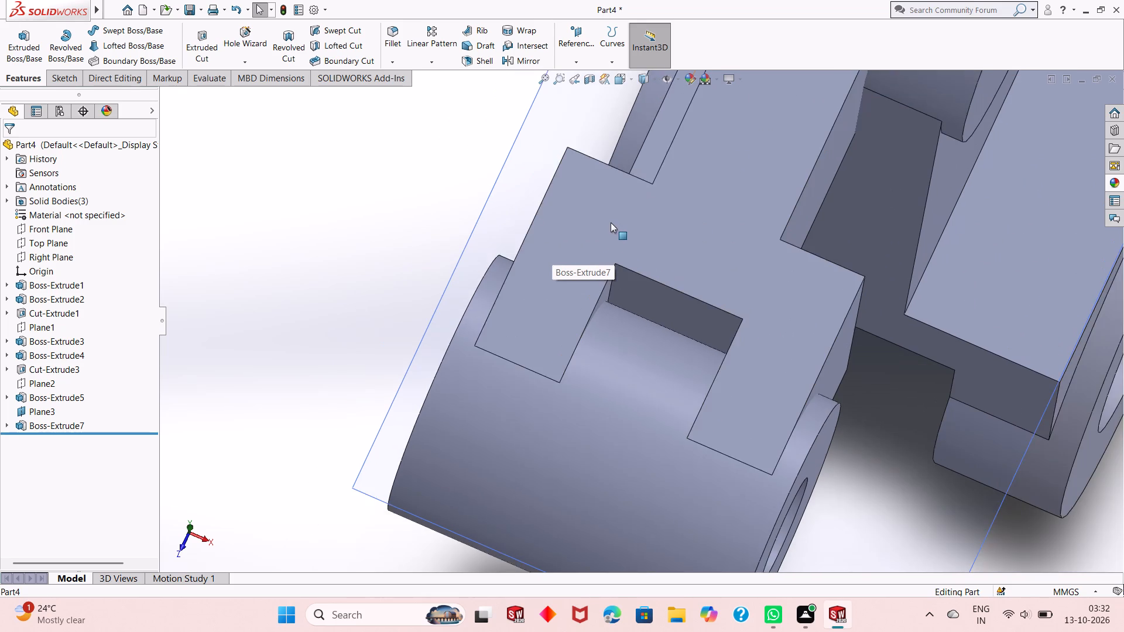
scroll(611, 222, up, 1)
Sketch a rectangle on Plane3, 18 mm wide and about 44 mm long, from the arm notch's inner corner past the side boss.
middle_drag(611, 248, 614, 186)
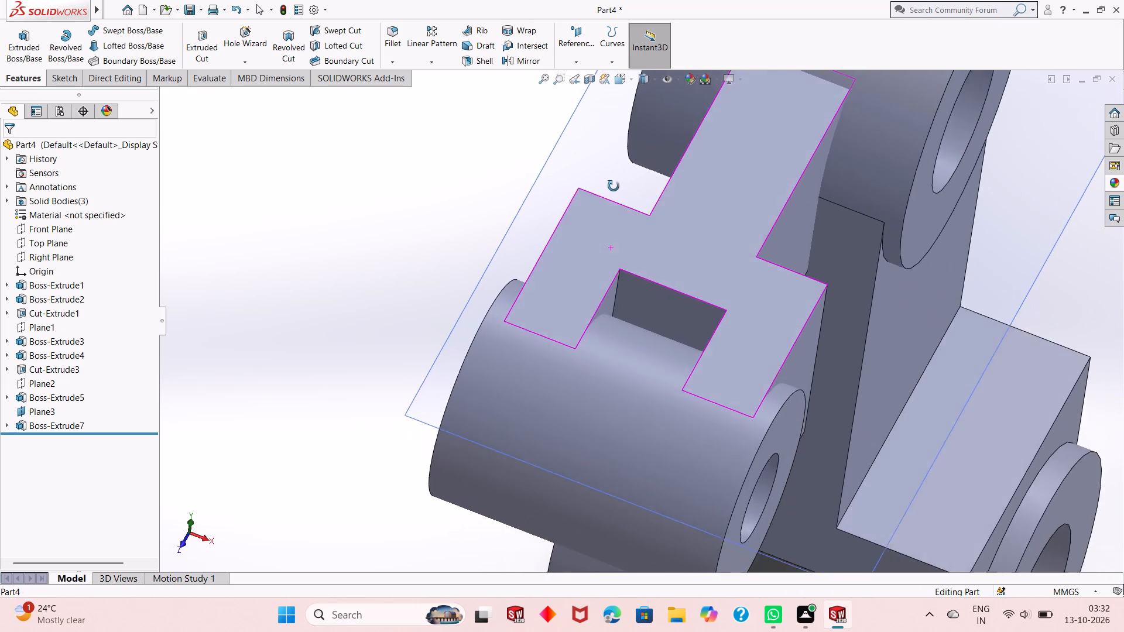
middle_drag(614, 186, 614, 157)
click(610, 148)
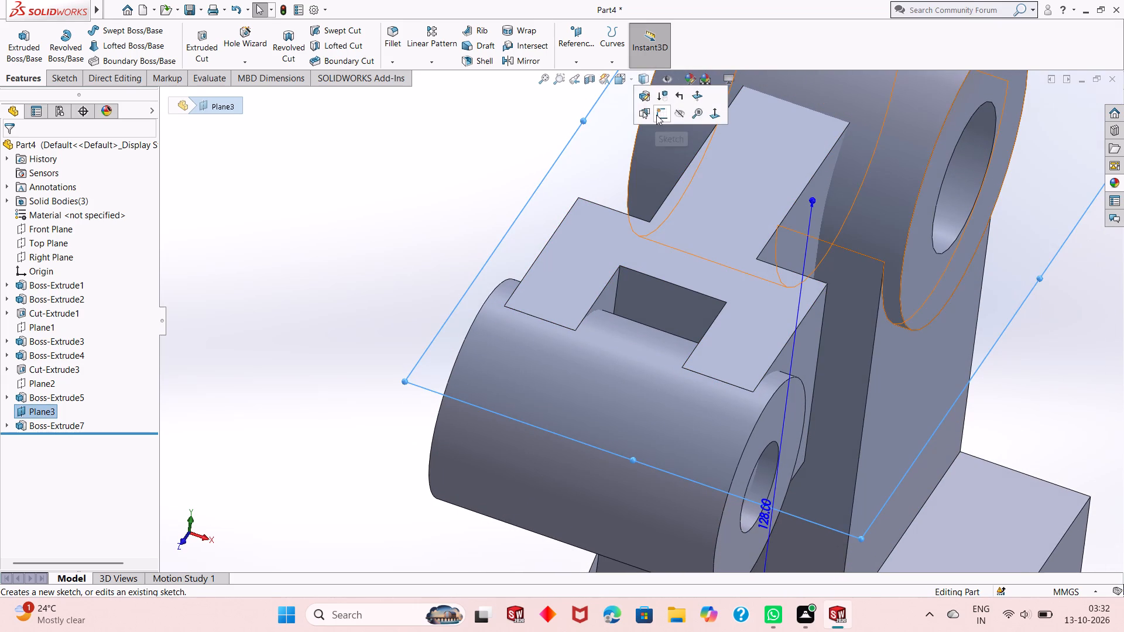
click(656, 115)
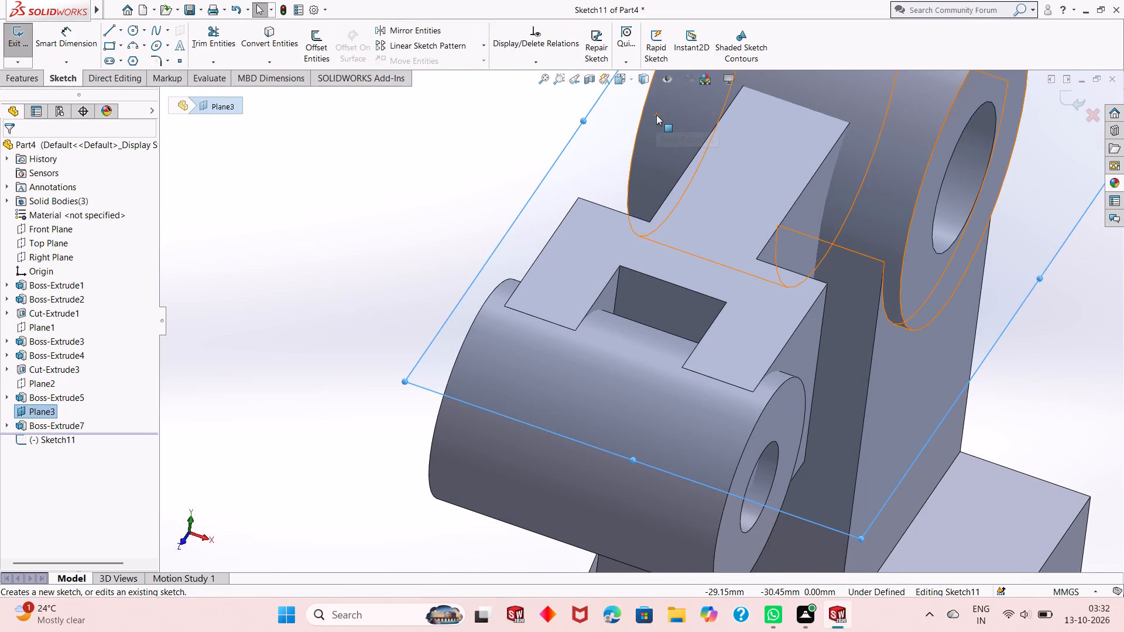
key(ctrl+8)
scroll(654, 376, up, 2)
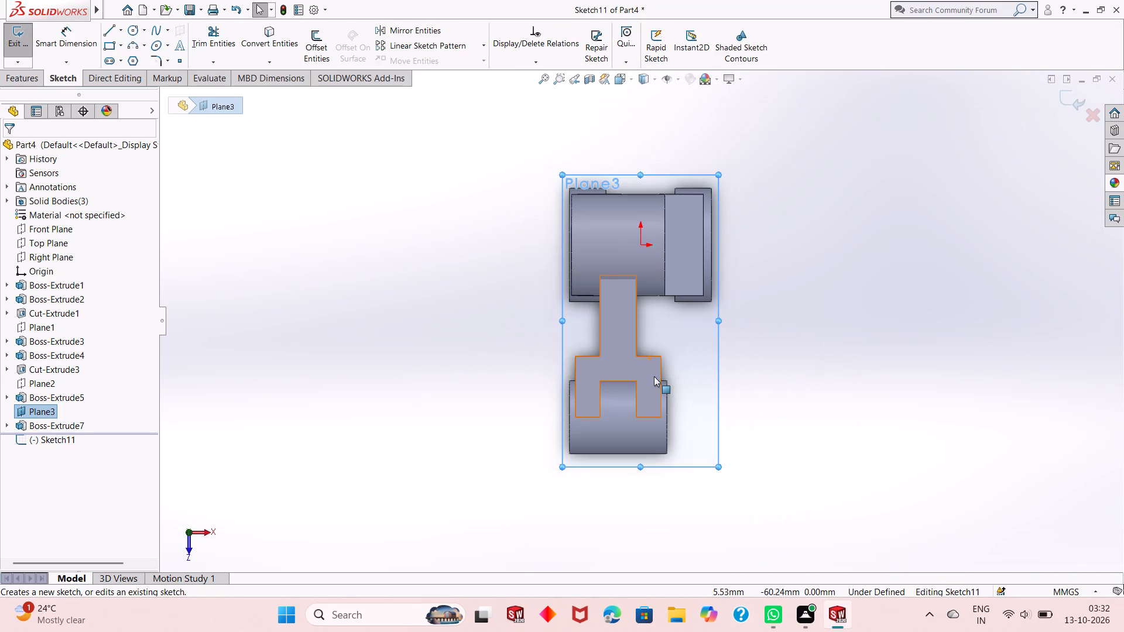
scroll(627, 396, up, 1)
scroll(599, 407, down, 2)
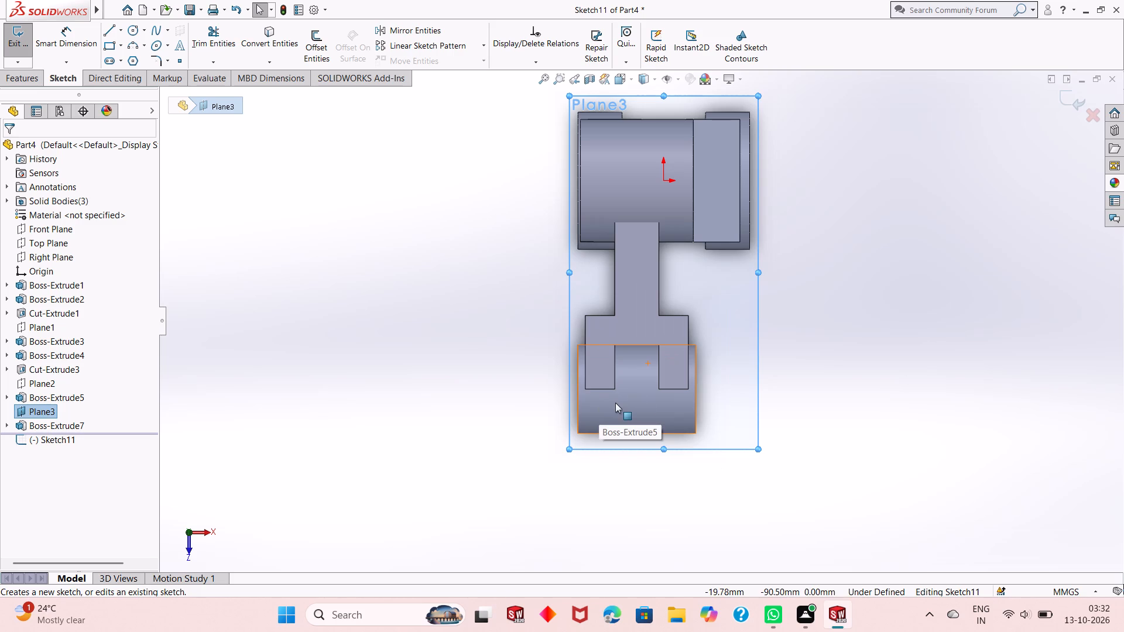
scroll(659, 367, down, 1)
click(475, 344)
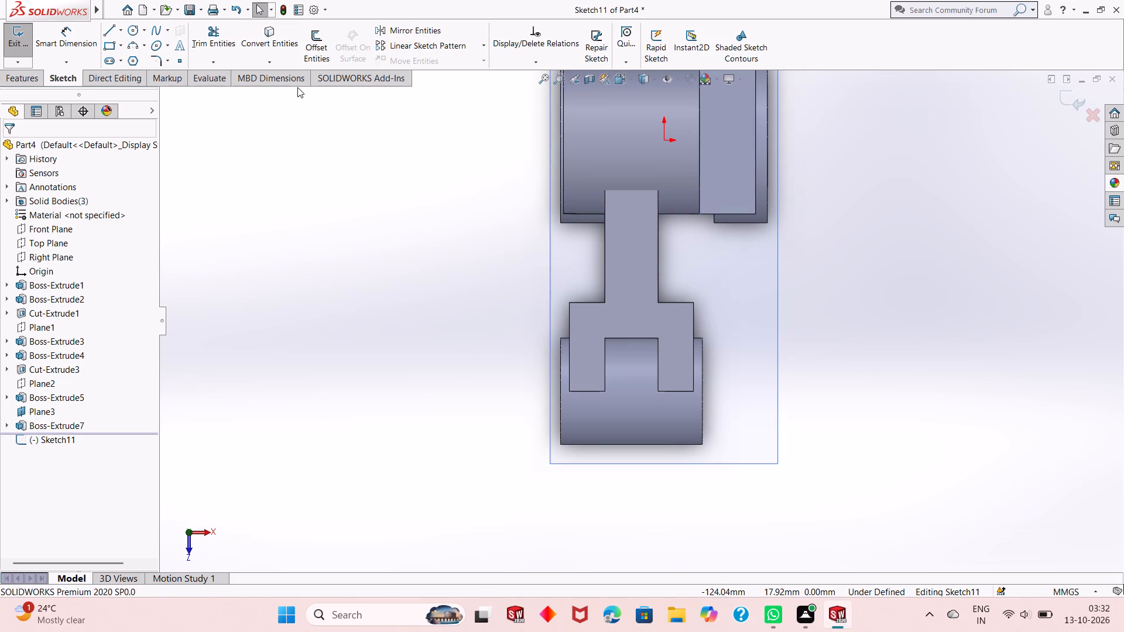
click(107, 47)
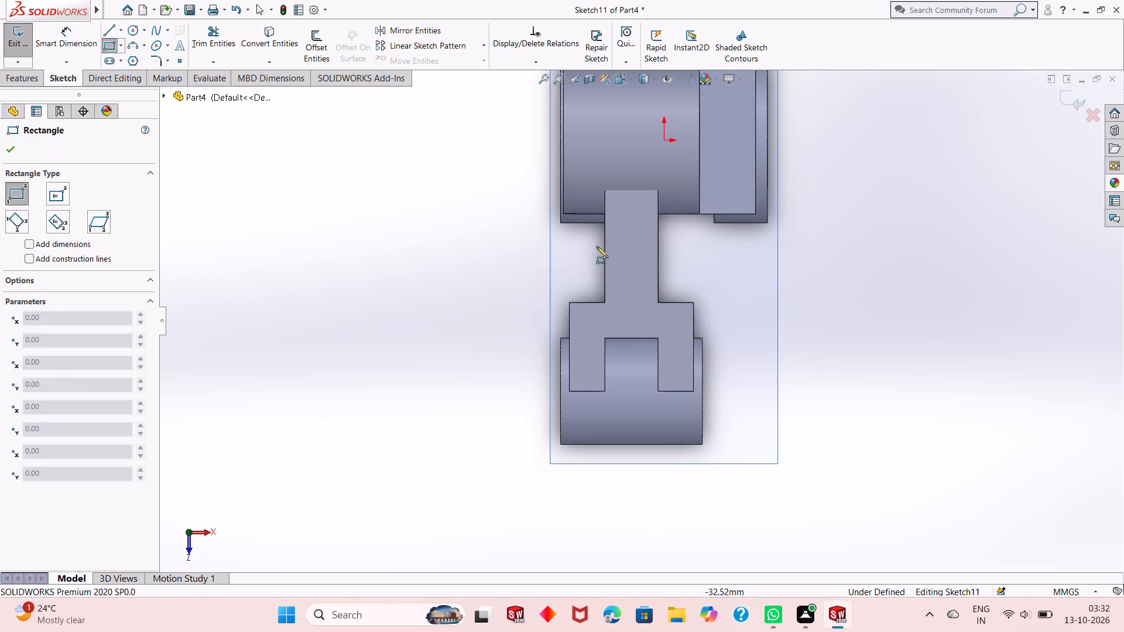
click(606, 340)
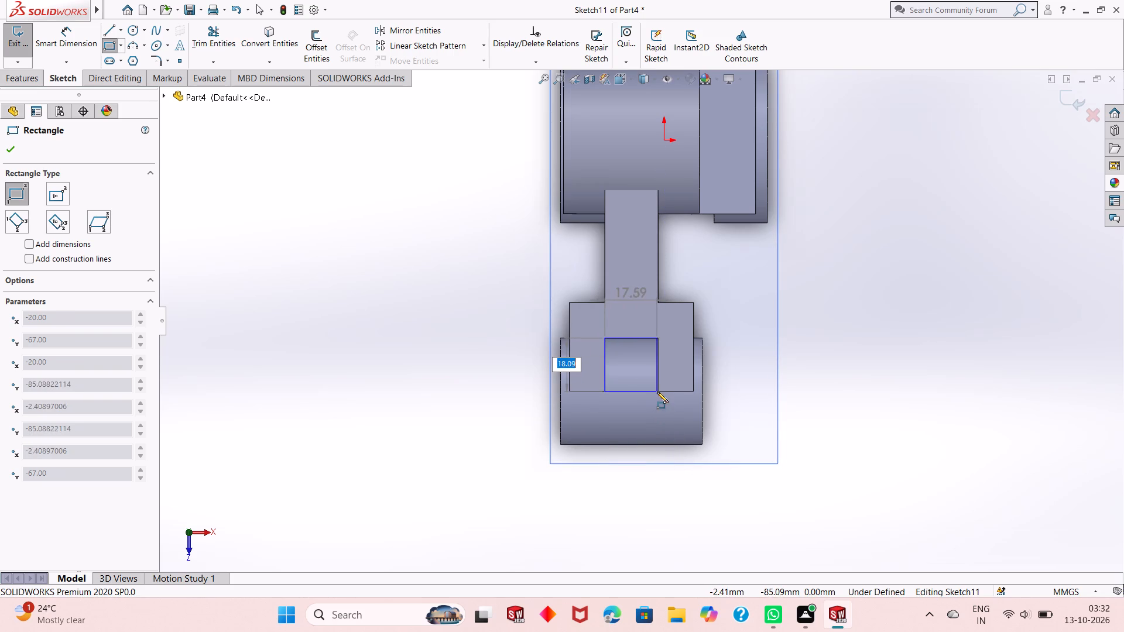
click(658, 467)
right_click(400, 374)
click(417, 380)
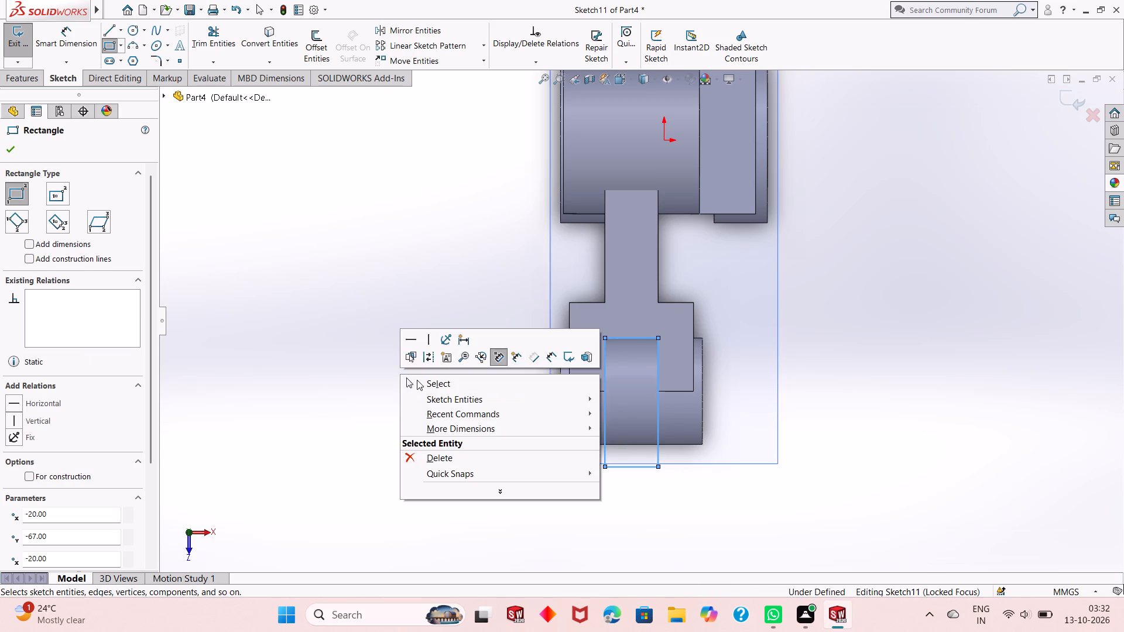
Dimension the rectangle's length along the arm and its width, keeping both as drawn.
click(75, 49)
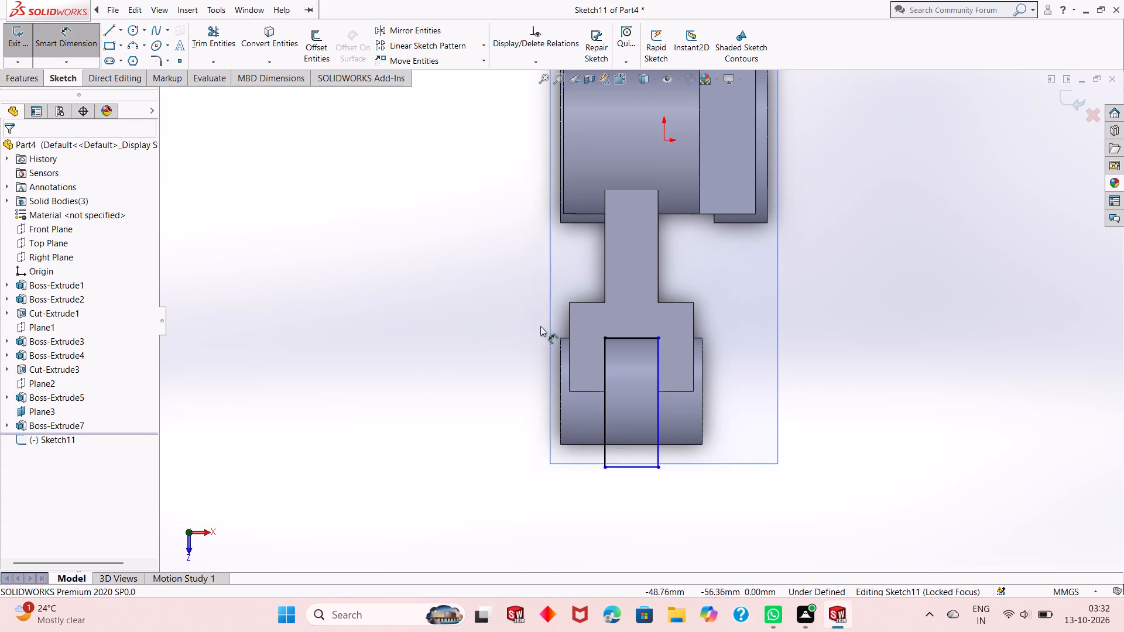
click(658, 450)
click(779, 425)
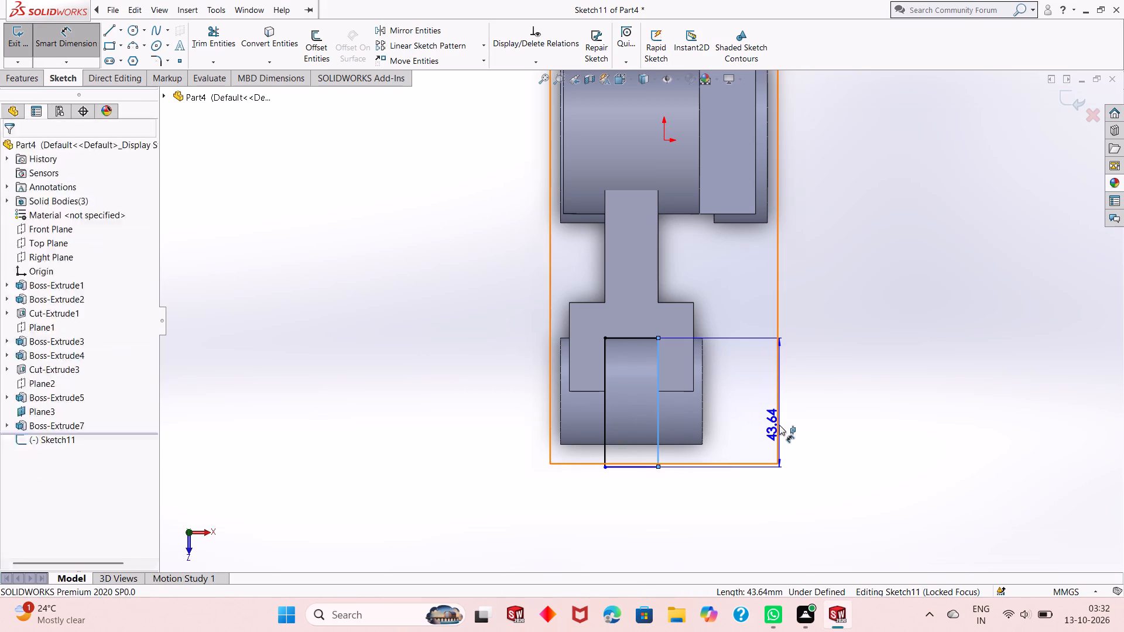
click(764, 424)
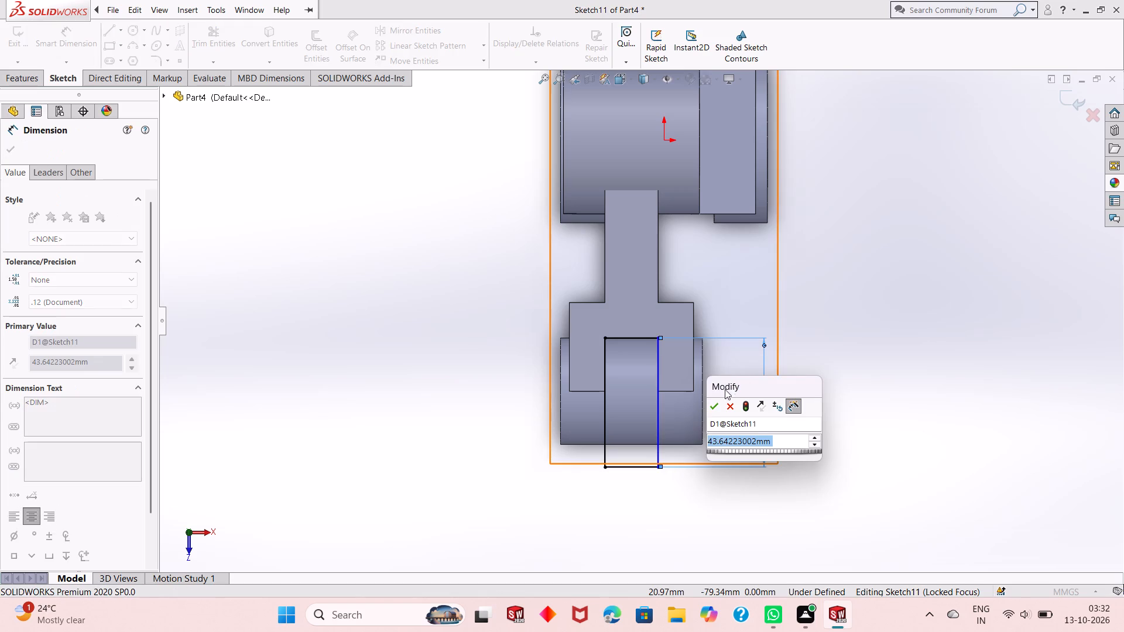
click(716, 405)
right_click(845, 327)
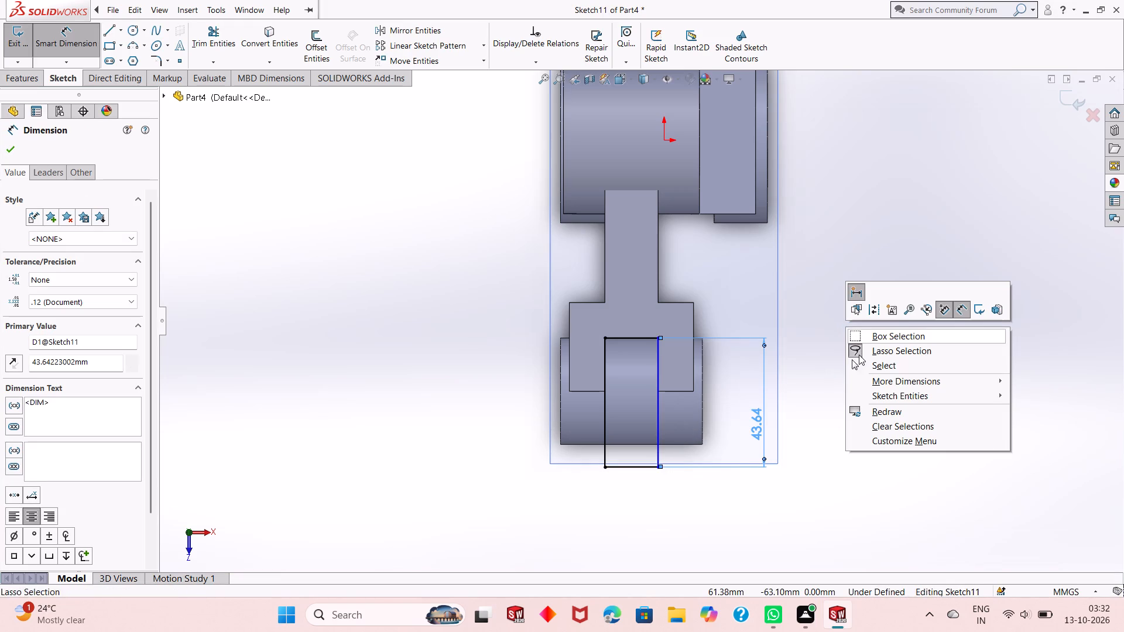
click(869, 368)
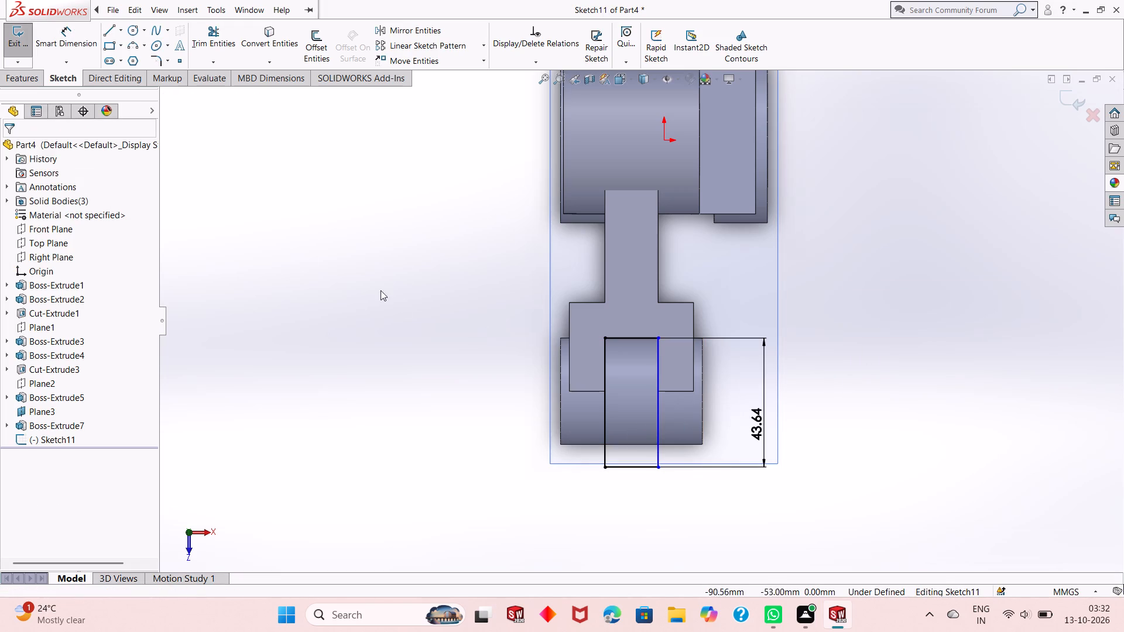
click(42, 42)
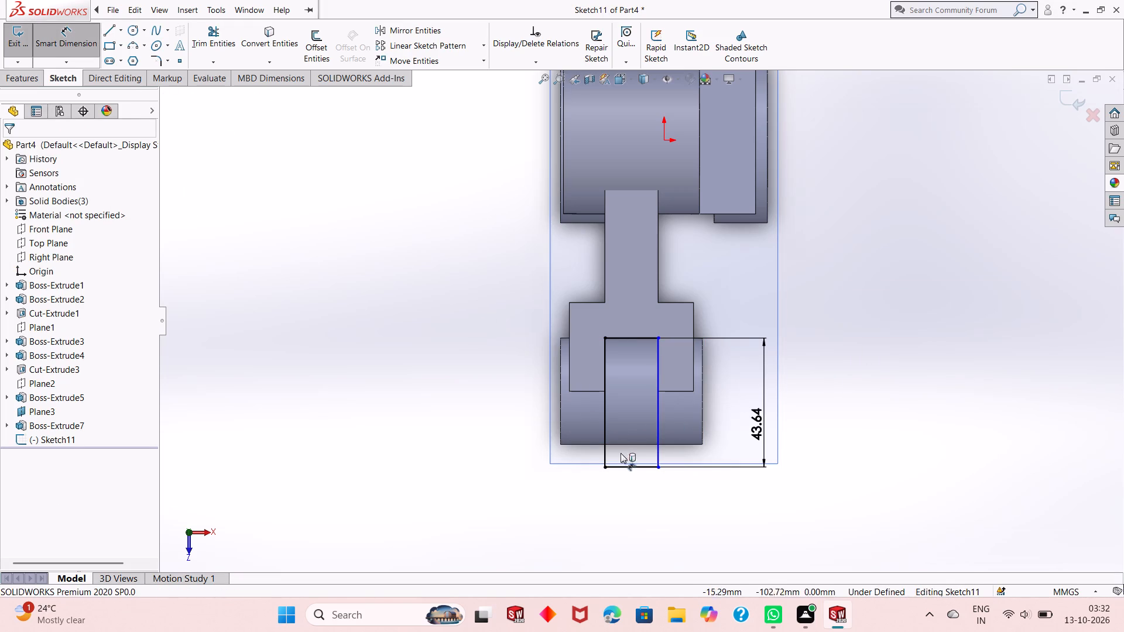
click(622, 467)
click(623, 486)
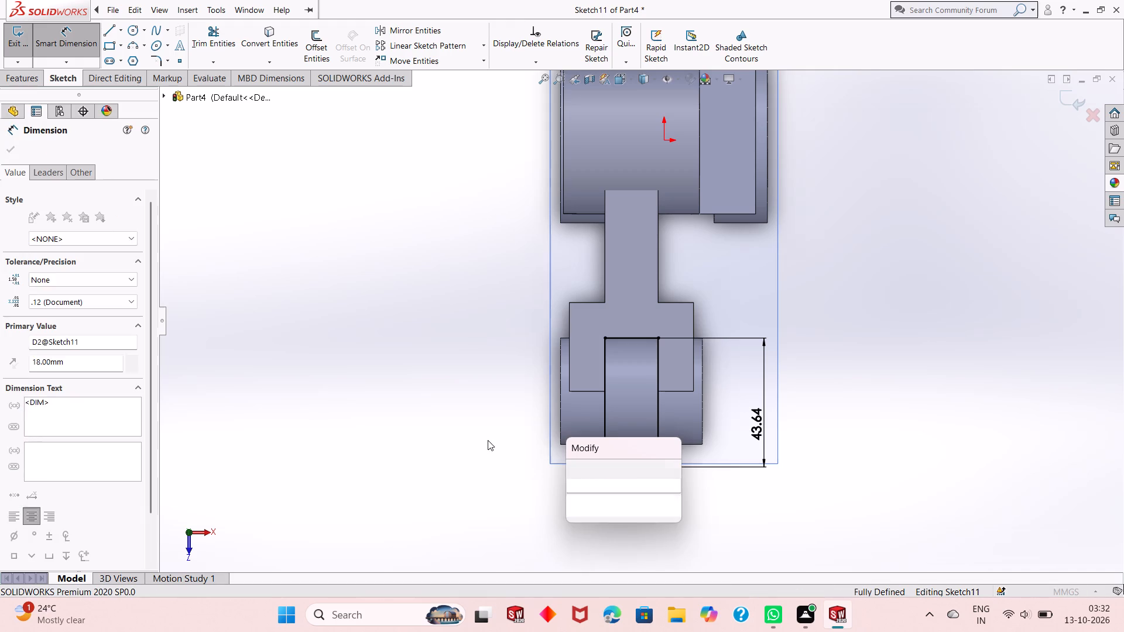
click(568, 472)
right_click(435, 341)
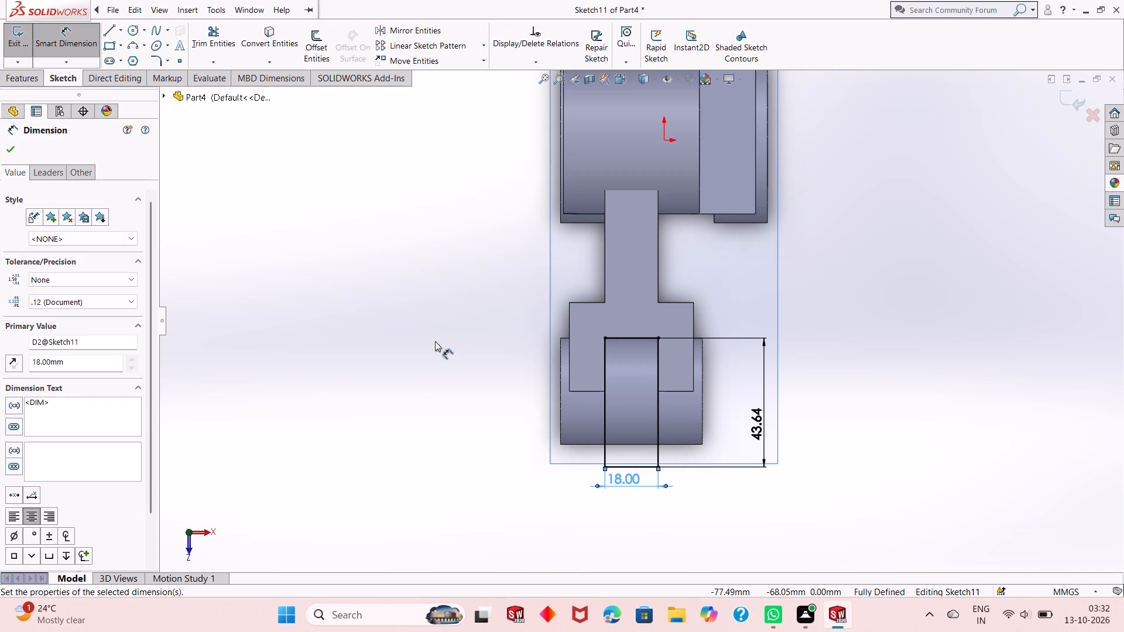
click(451, 373)
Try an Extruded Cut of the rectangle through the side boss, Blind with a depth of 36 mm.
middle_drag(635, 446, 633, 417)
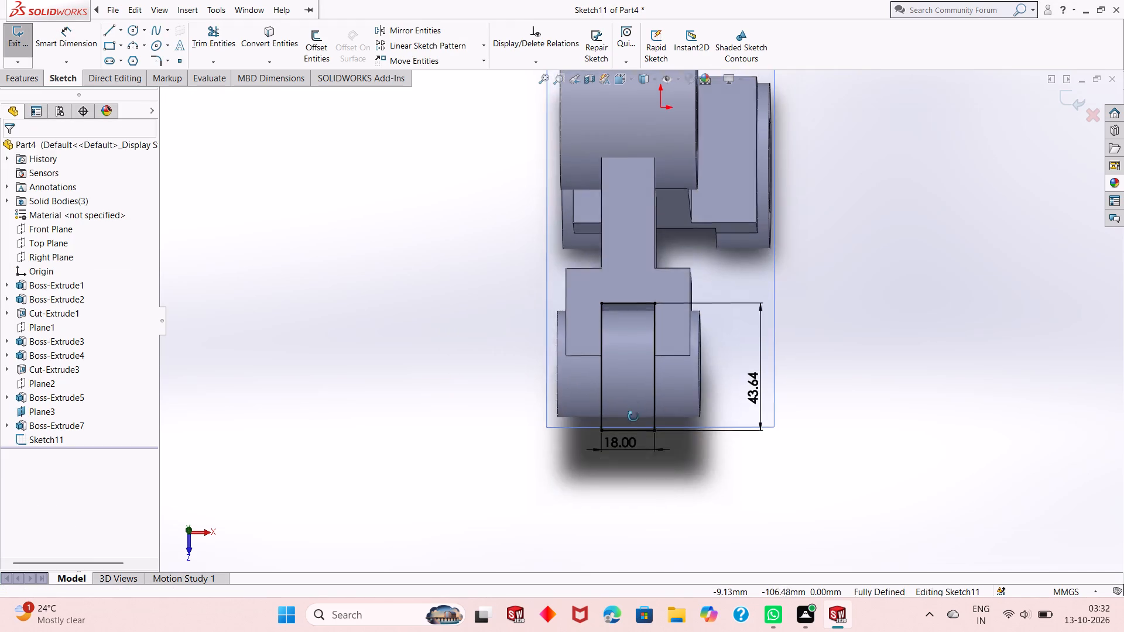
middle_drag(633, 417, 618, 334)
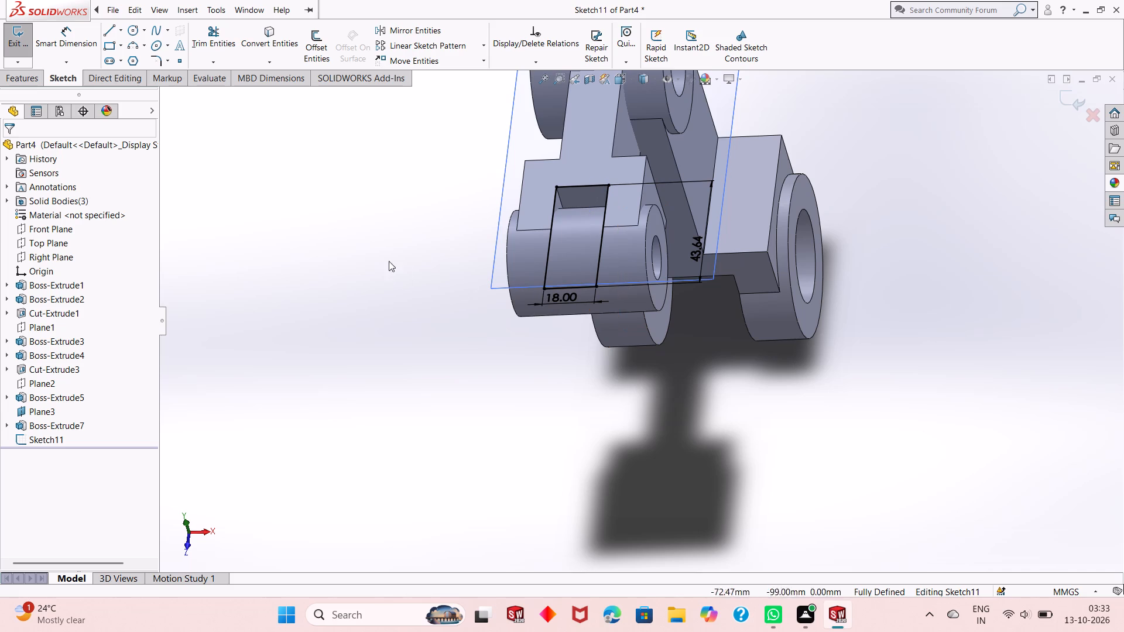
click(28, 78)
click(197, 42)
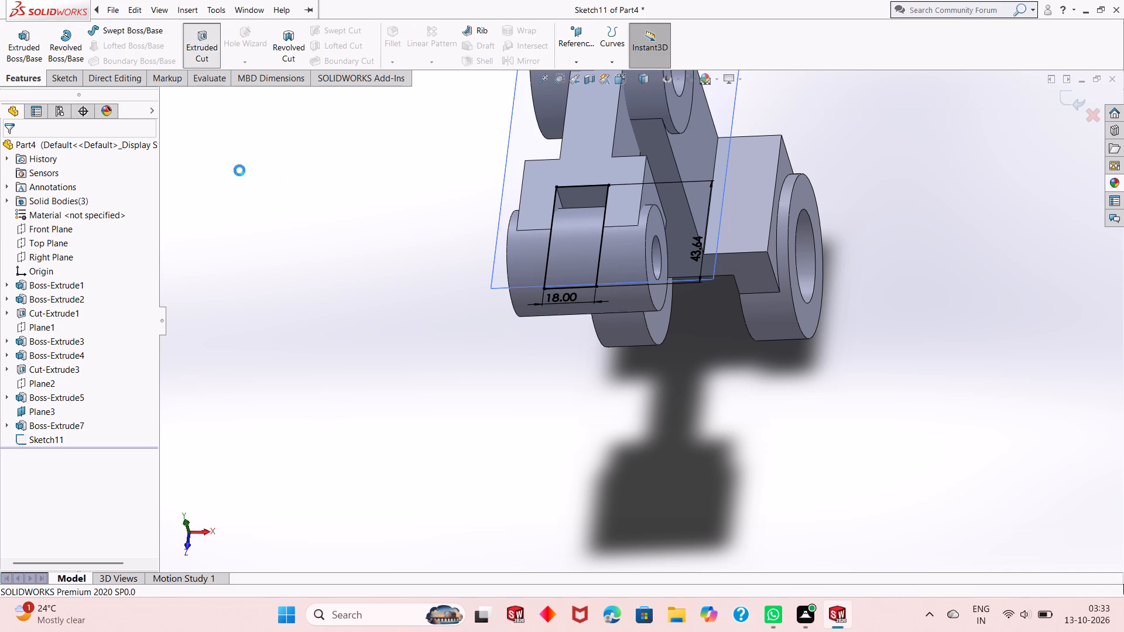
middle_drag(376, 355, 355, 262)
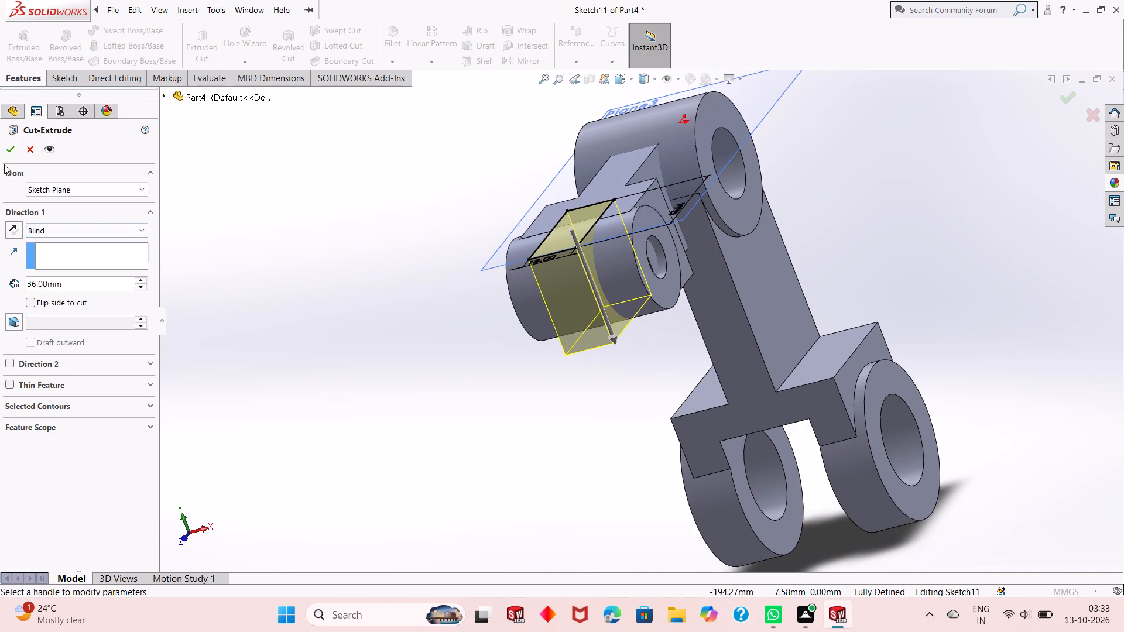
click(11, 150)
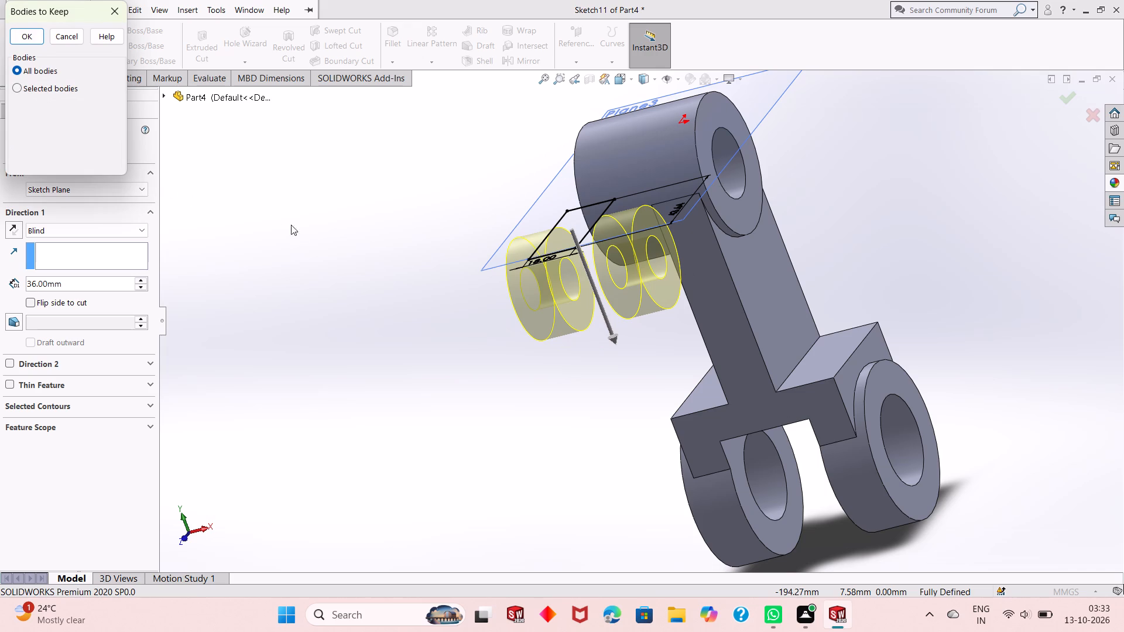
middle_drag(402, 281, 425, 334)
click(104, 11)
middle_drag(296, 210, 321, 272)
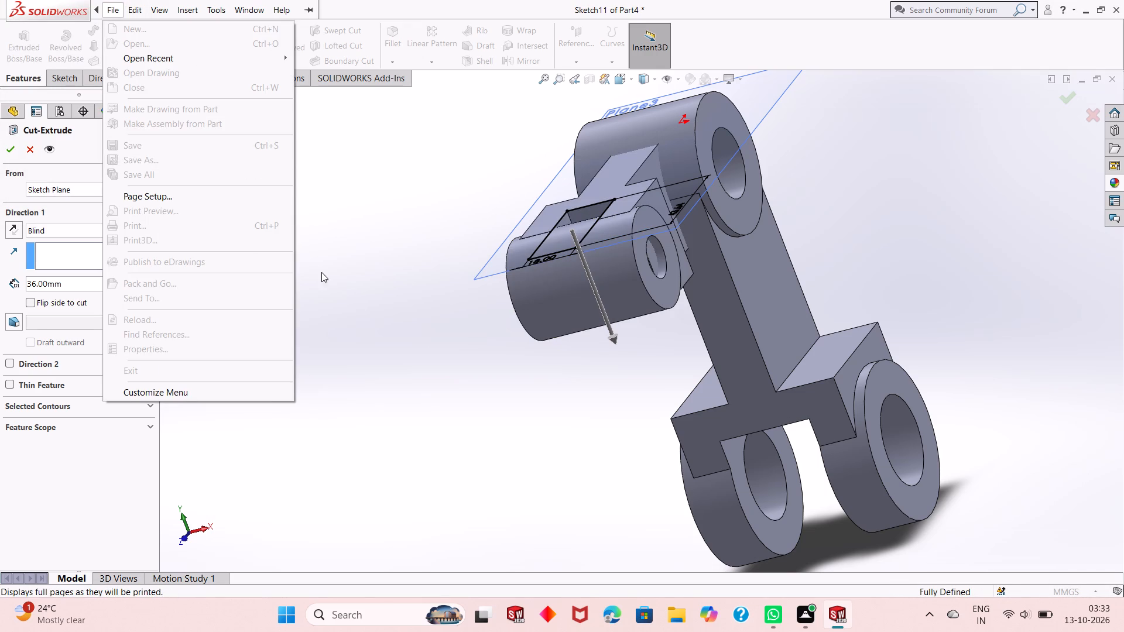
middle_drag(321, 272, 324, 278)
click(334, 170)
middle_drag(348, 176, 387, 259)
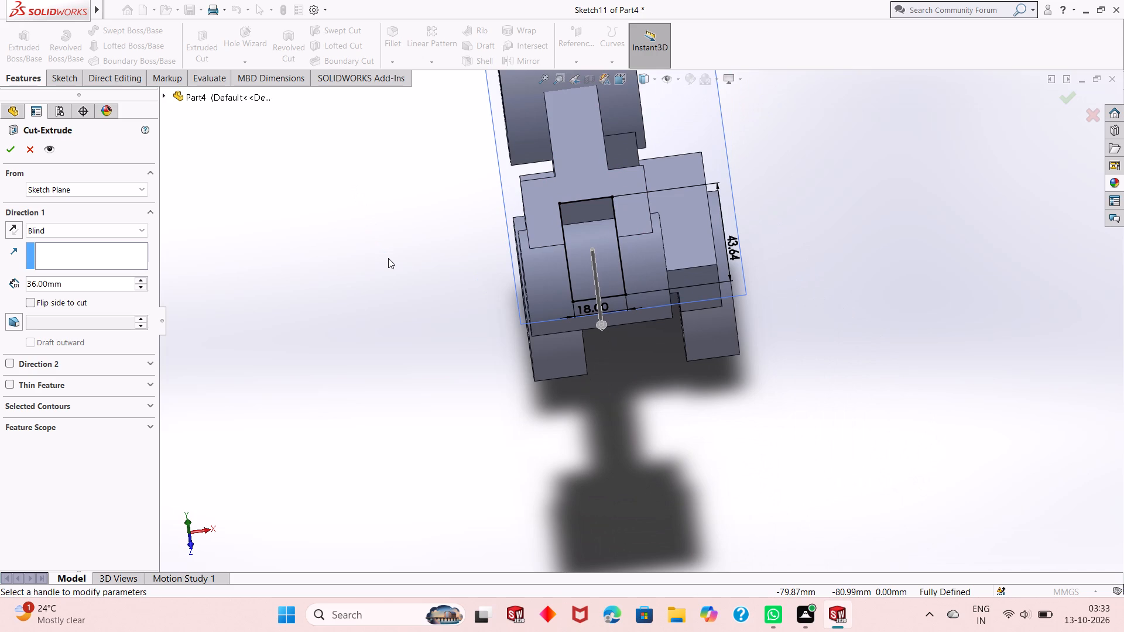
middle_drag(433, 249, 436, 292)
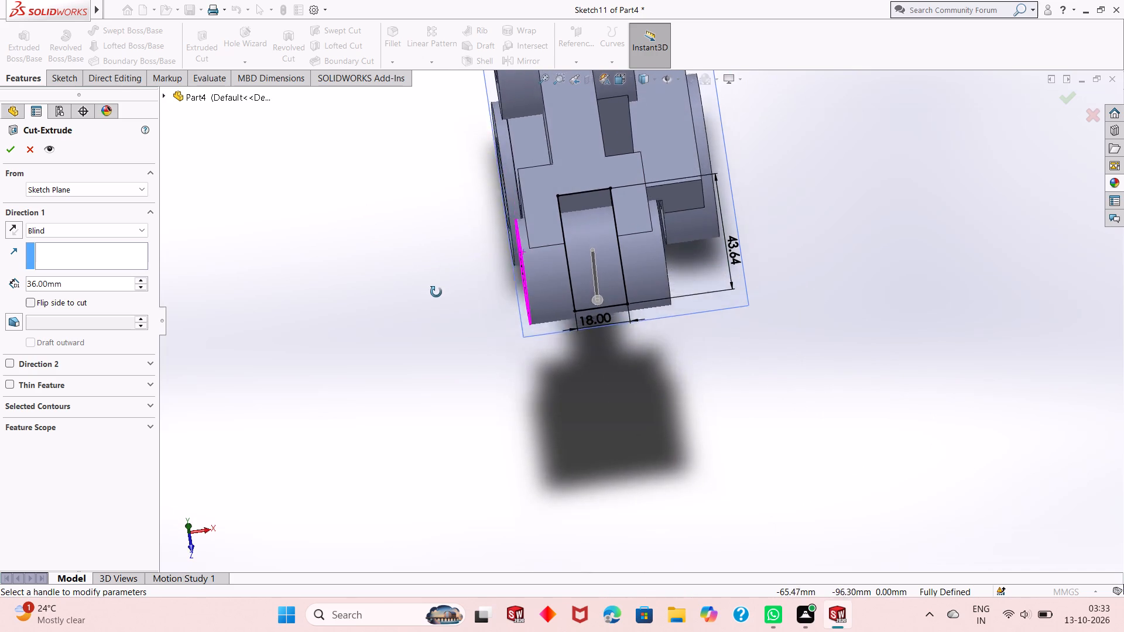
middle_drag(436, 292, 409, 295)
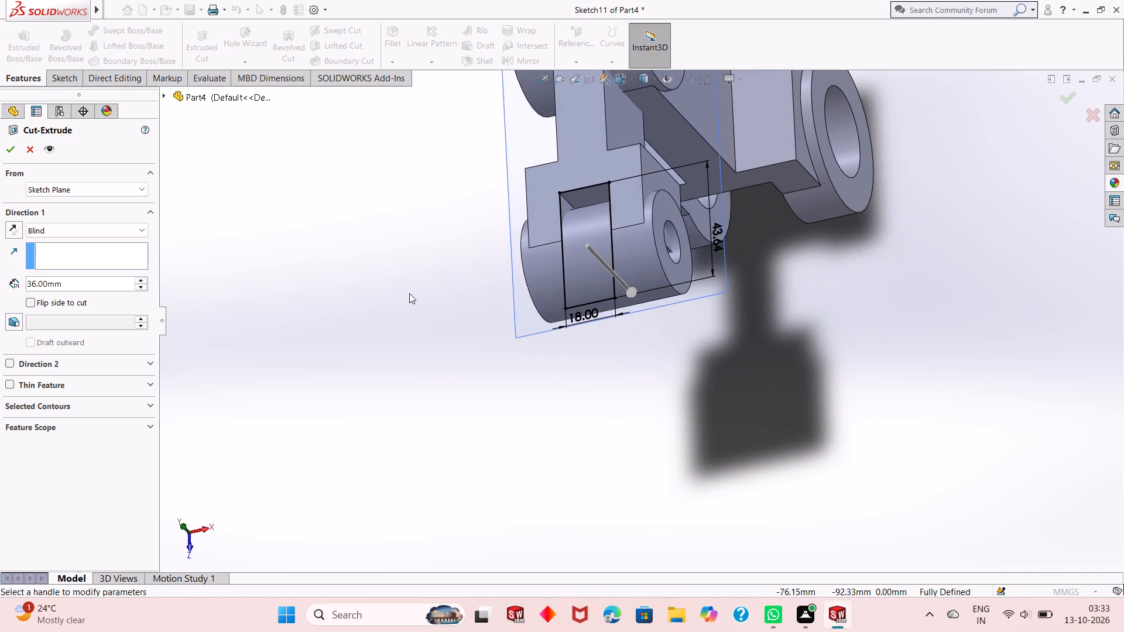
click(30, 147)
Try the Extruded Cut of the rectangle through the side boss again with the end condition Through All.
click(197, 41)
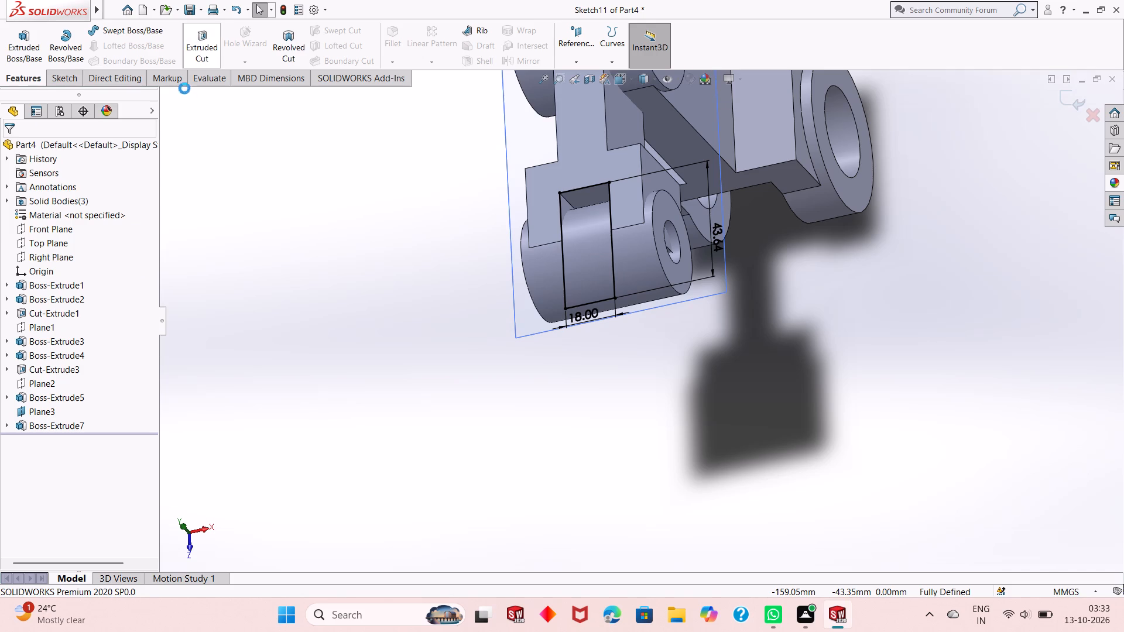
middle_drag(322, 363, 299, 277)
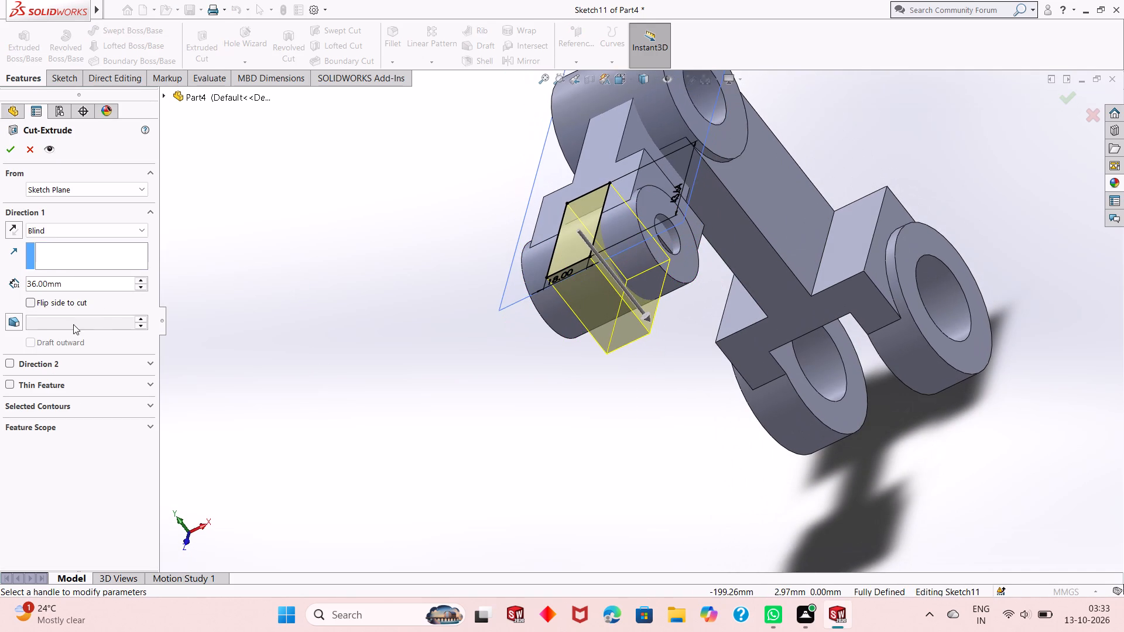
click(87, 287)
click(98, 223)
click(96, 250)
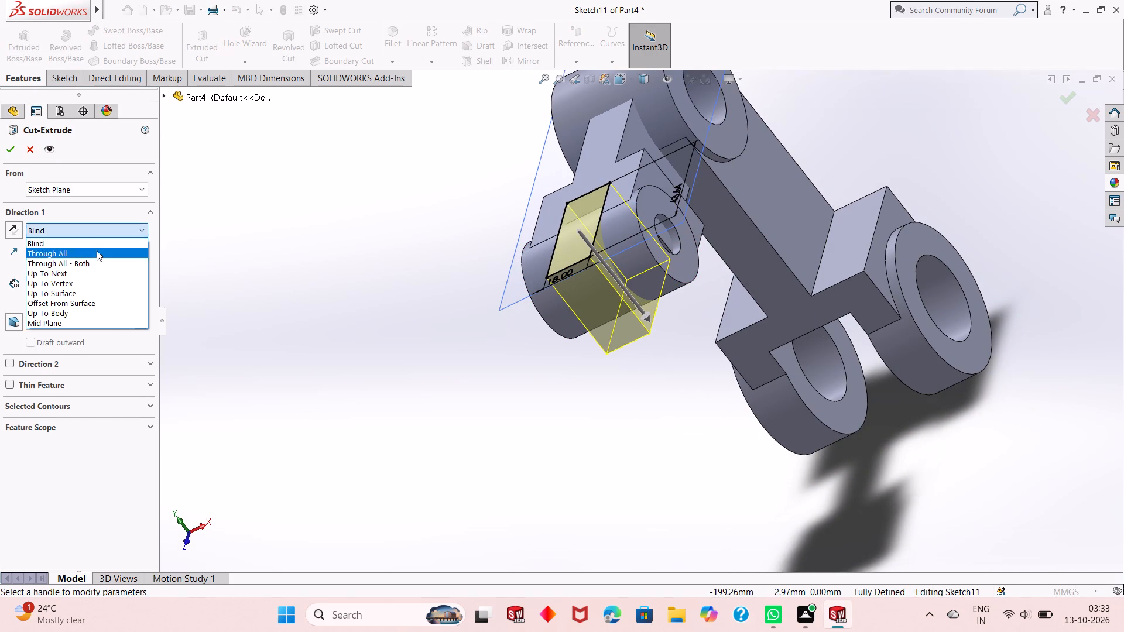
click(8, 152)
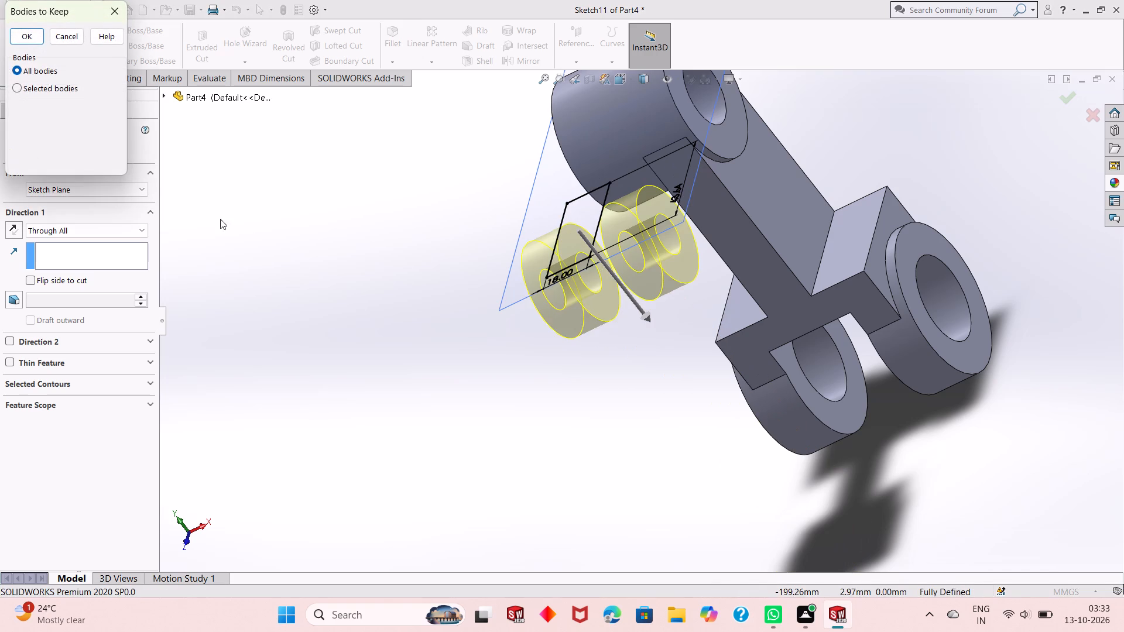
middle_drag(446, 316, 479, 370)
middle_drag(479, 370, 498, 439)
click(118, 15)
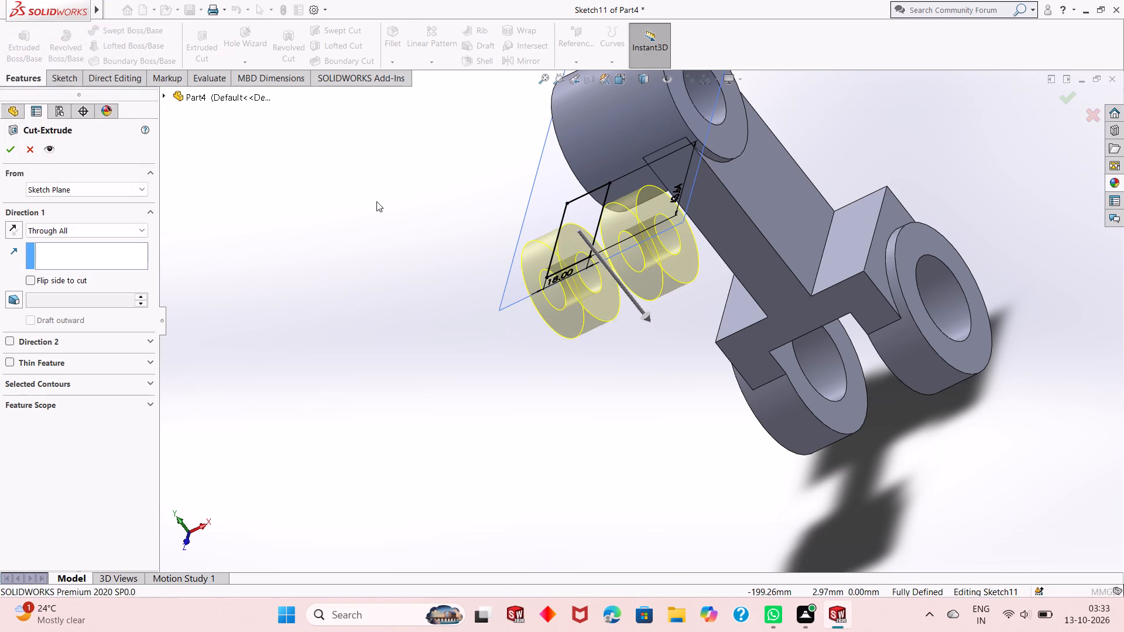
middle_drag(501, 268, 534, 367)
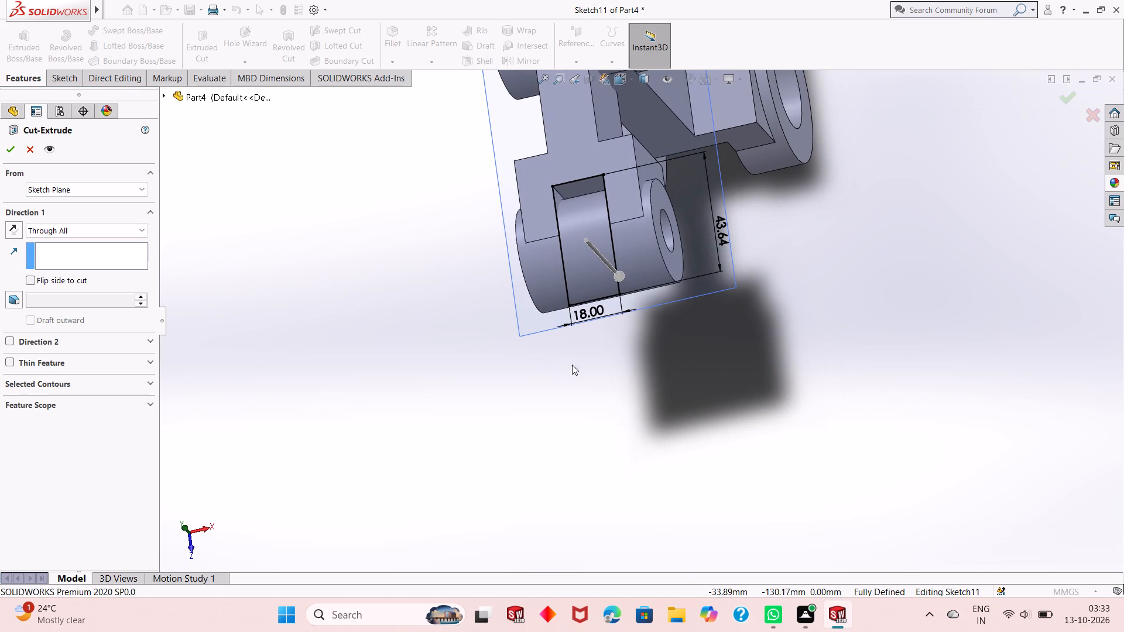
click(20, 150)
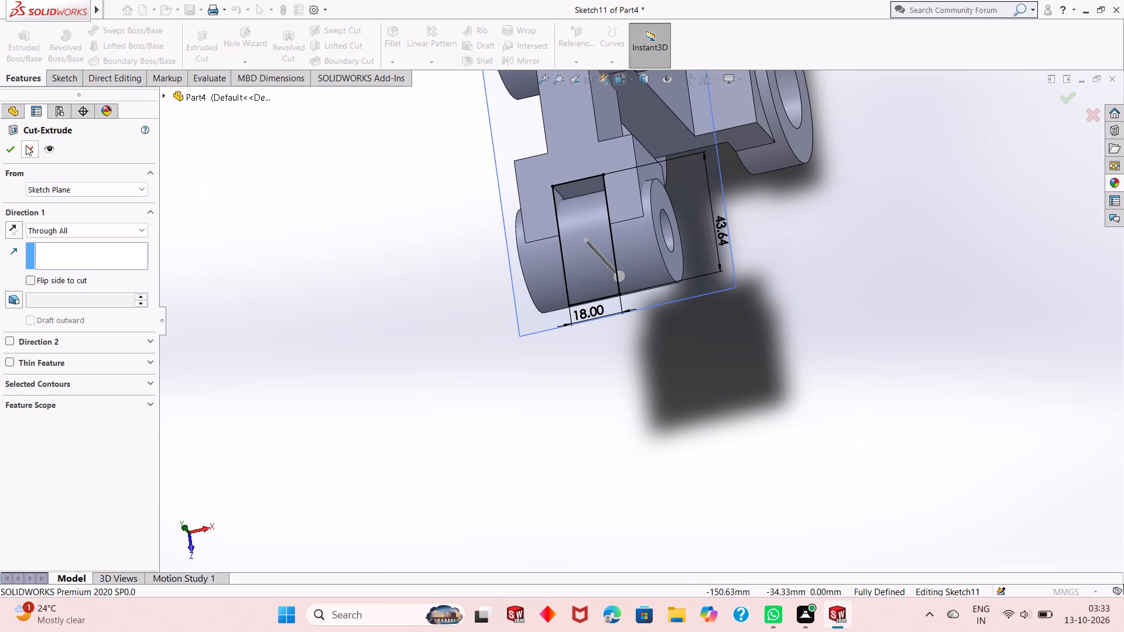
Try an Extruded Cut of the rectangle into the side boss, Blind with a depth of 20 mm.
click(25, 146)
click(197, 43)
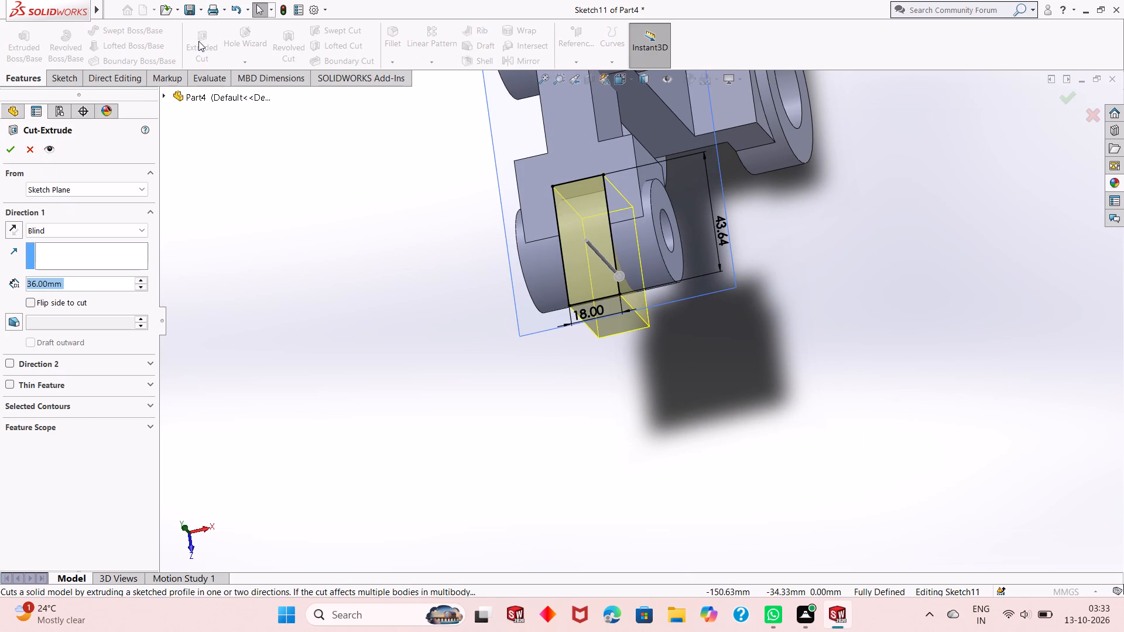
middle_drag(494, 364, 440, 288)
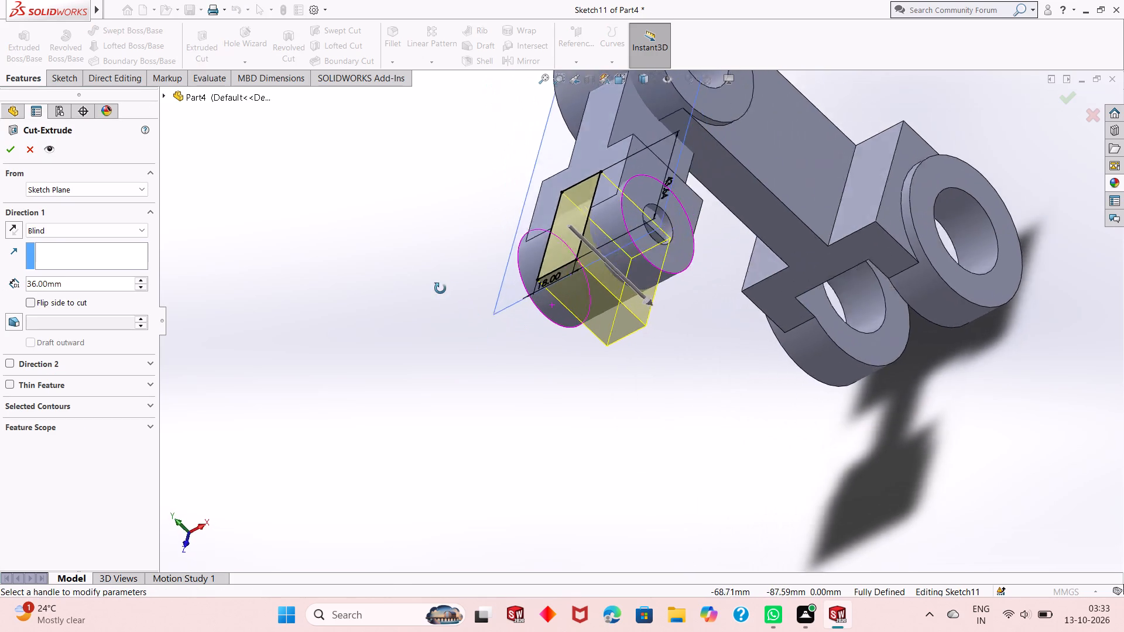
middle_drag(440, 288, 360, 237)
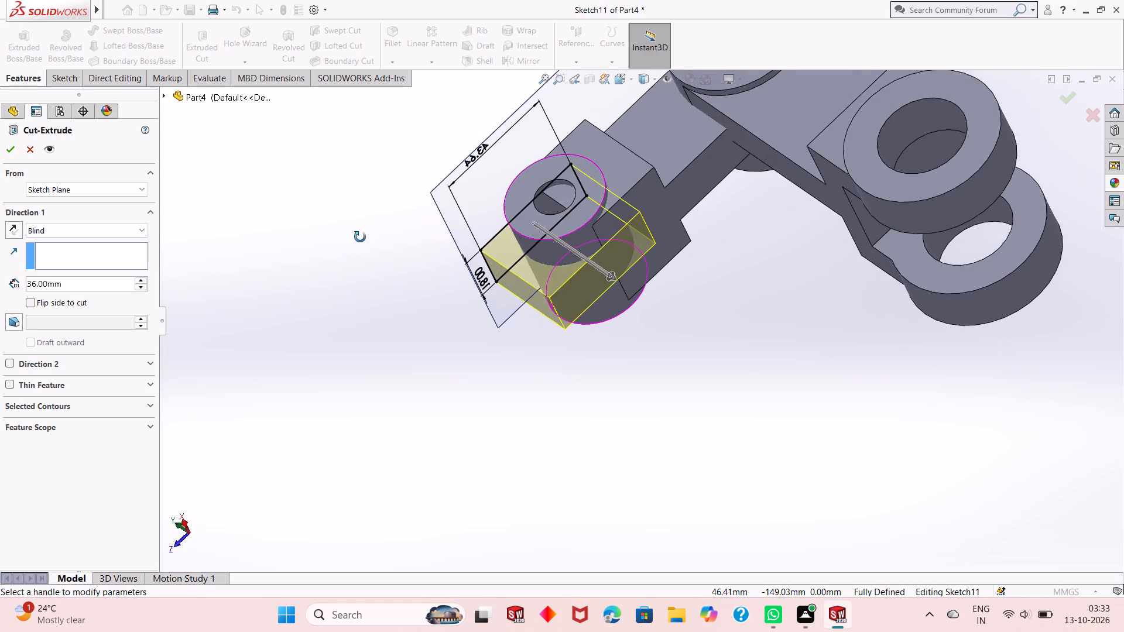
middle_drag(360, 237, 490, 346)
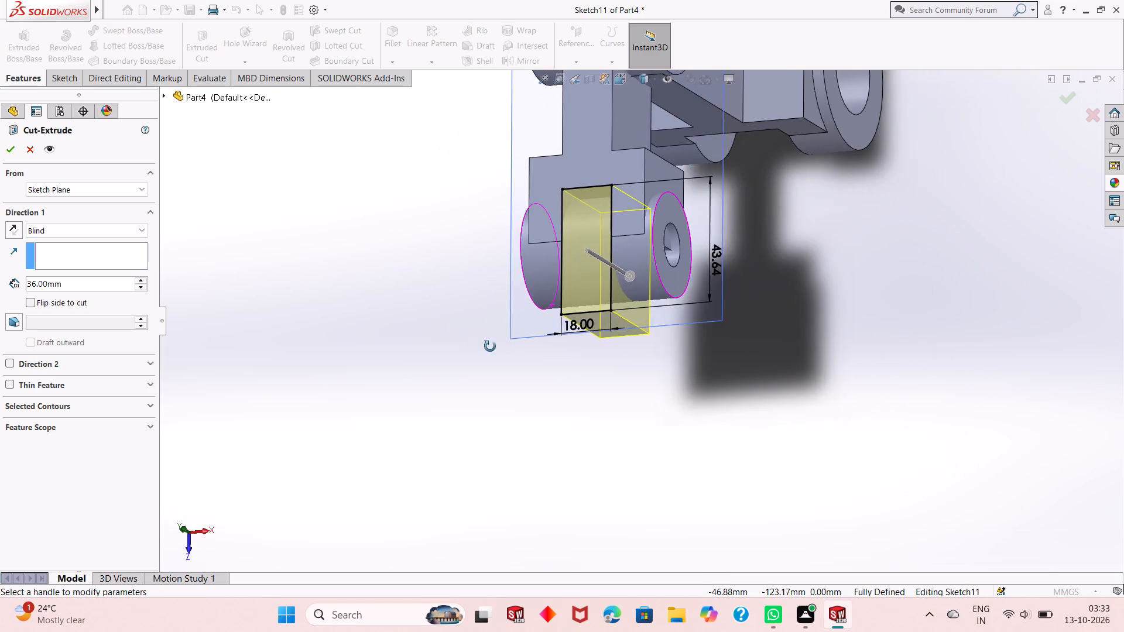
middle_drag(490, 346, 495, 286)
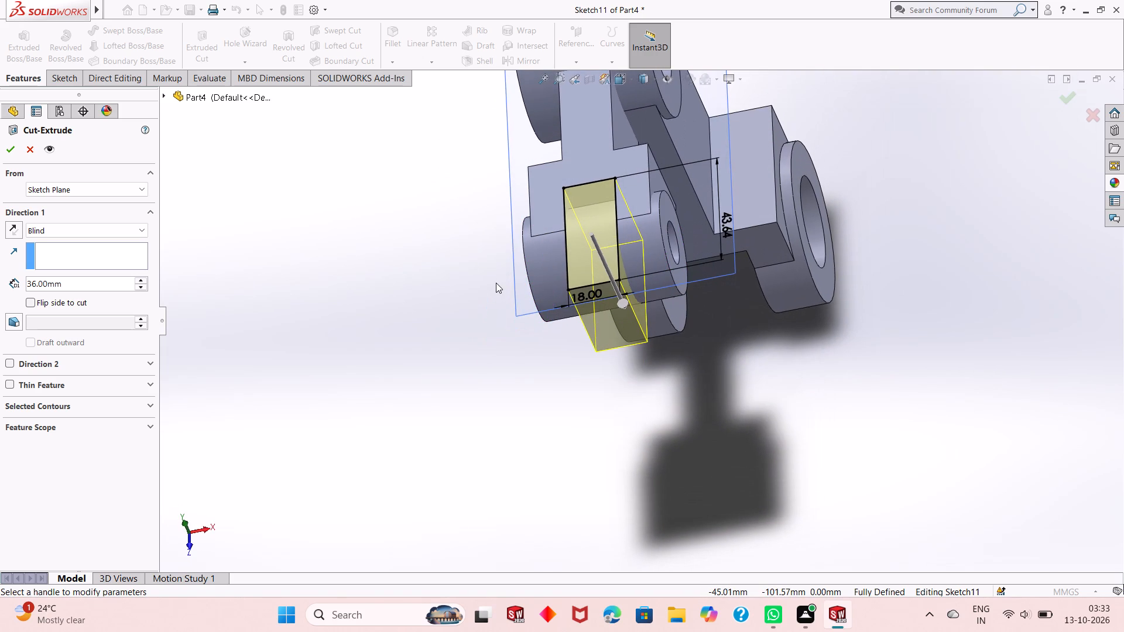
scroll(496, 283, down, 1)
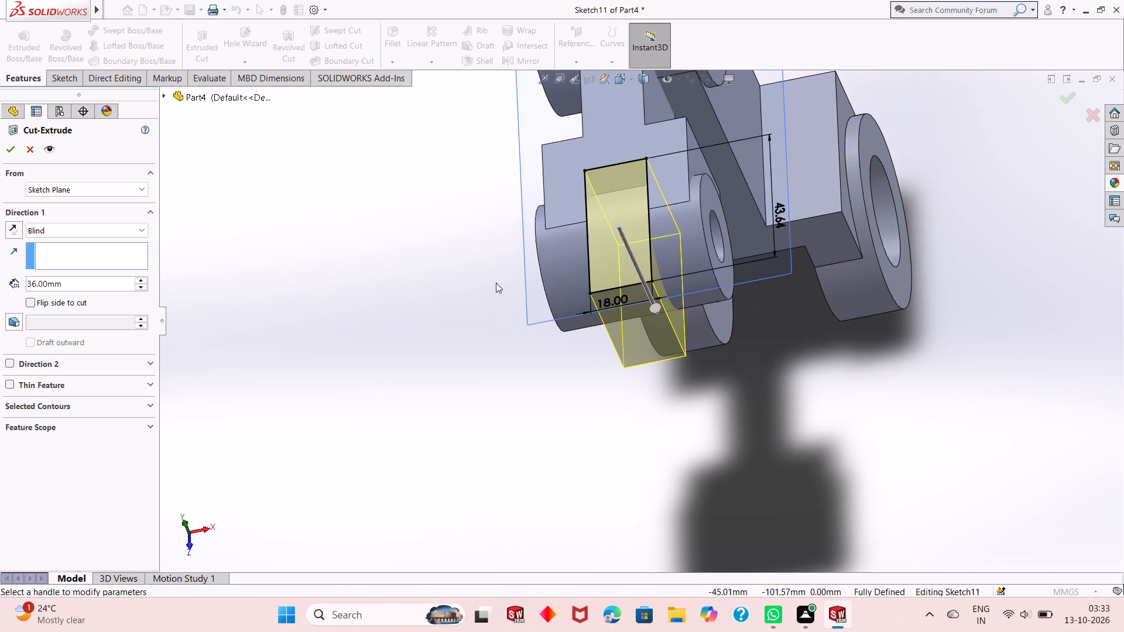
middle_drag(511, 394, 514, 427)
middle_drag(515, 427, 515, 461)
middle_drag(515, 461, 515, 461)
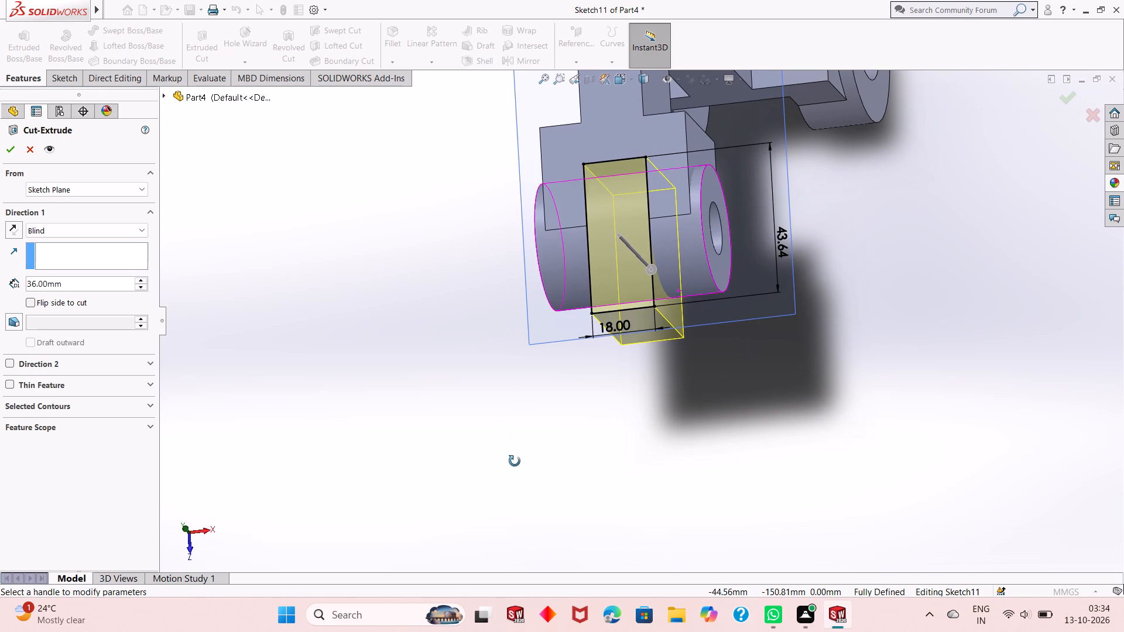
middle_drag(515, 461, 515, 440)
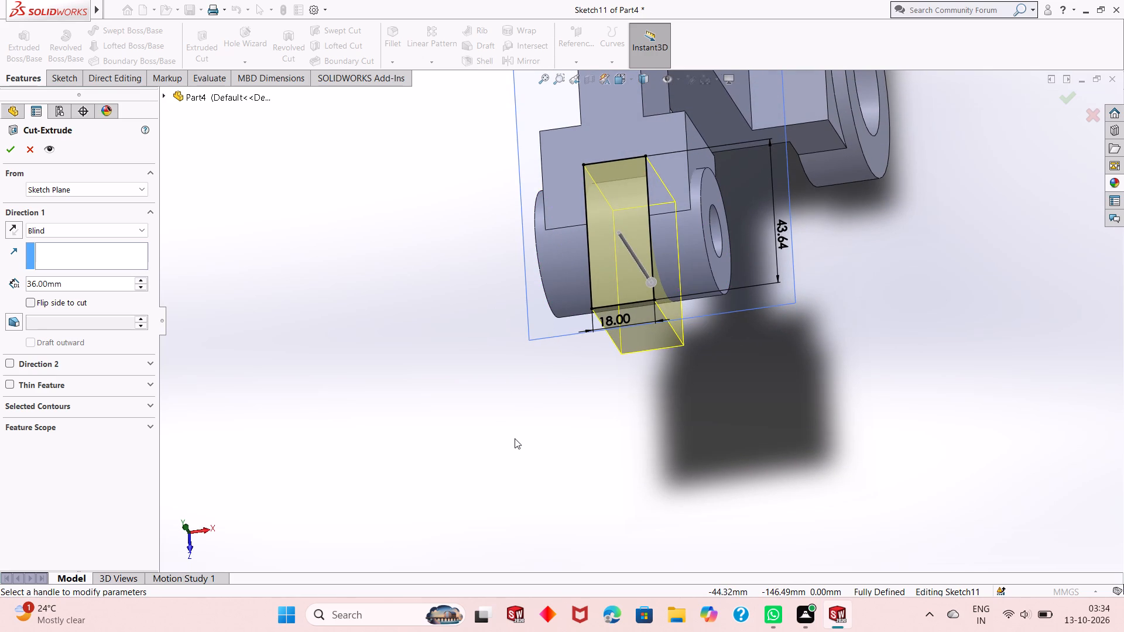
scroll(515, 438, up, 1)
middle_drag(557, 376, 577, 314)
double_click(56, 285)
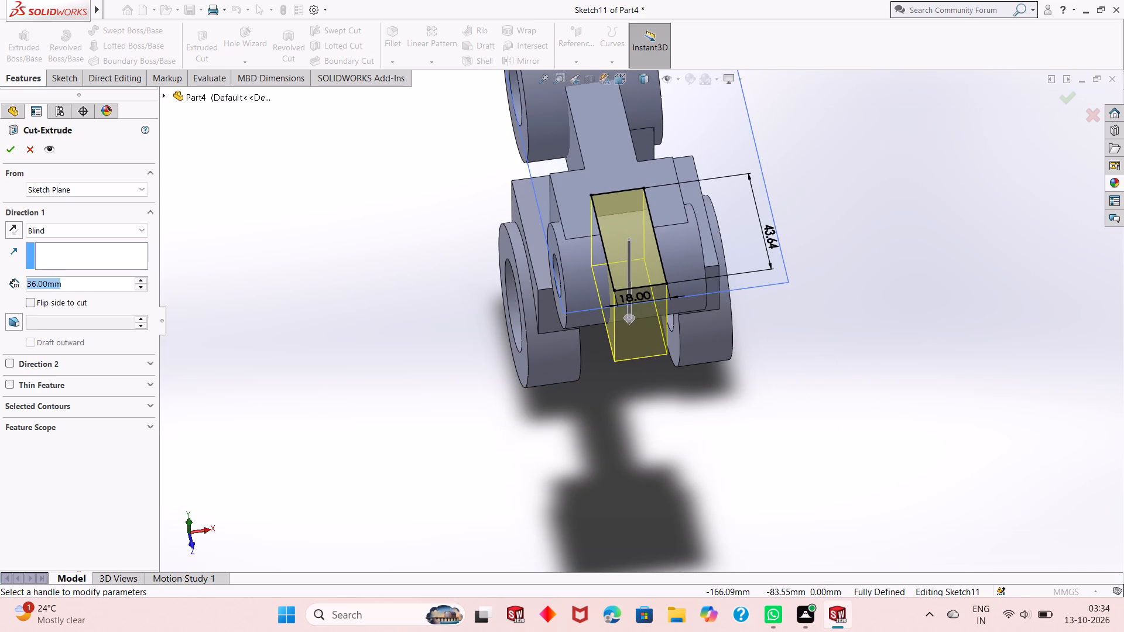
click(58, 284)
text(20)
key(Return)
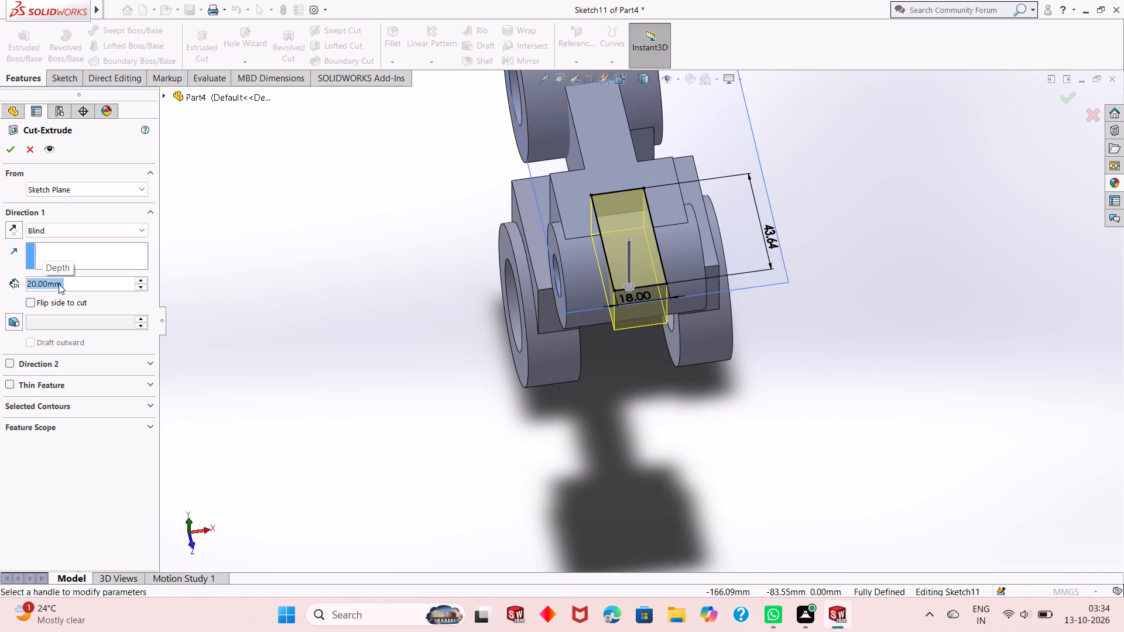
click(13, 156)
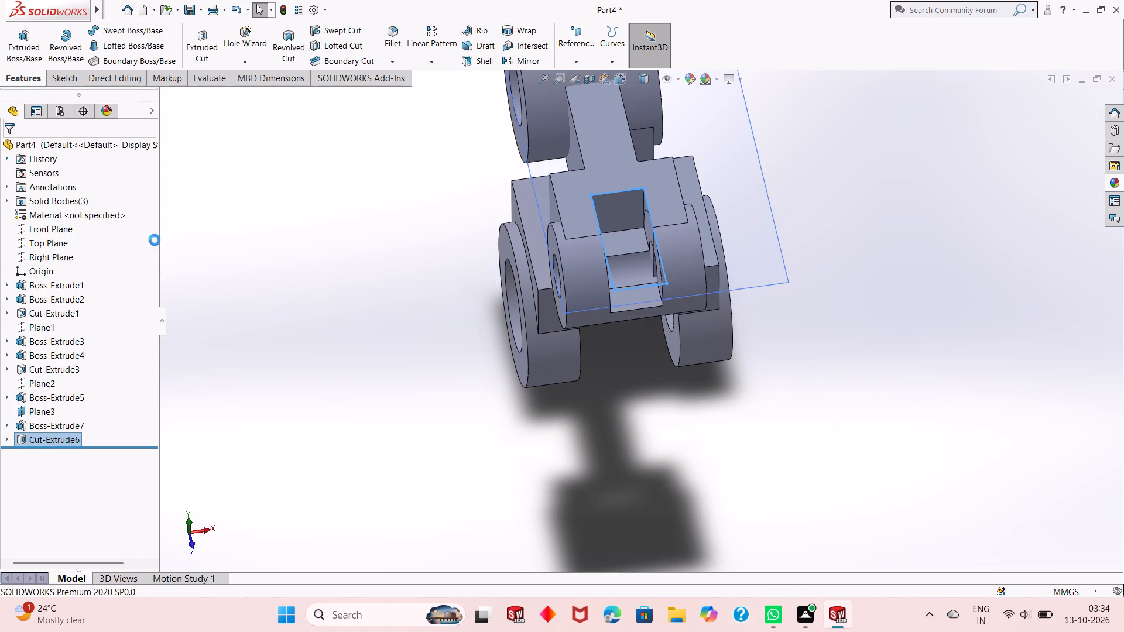
Examine the 20 mm deep cut in the side boss and arm from several angles.
middle_drag(505, 383, 504, 291)
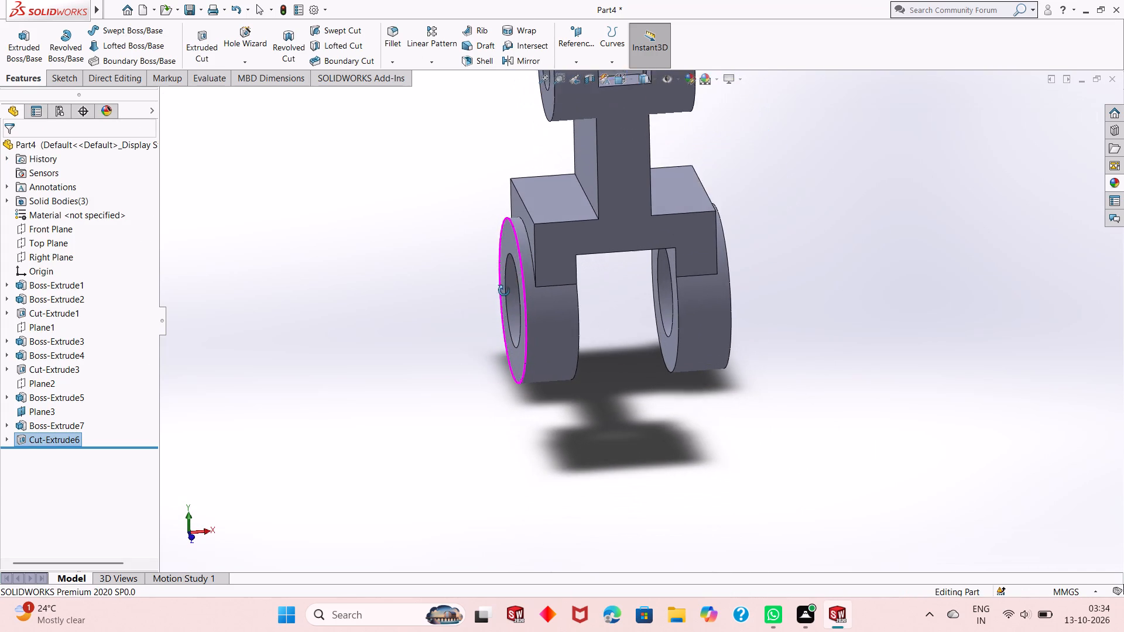
middle_drag(504, 291, 577, 415)
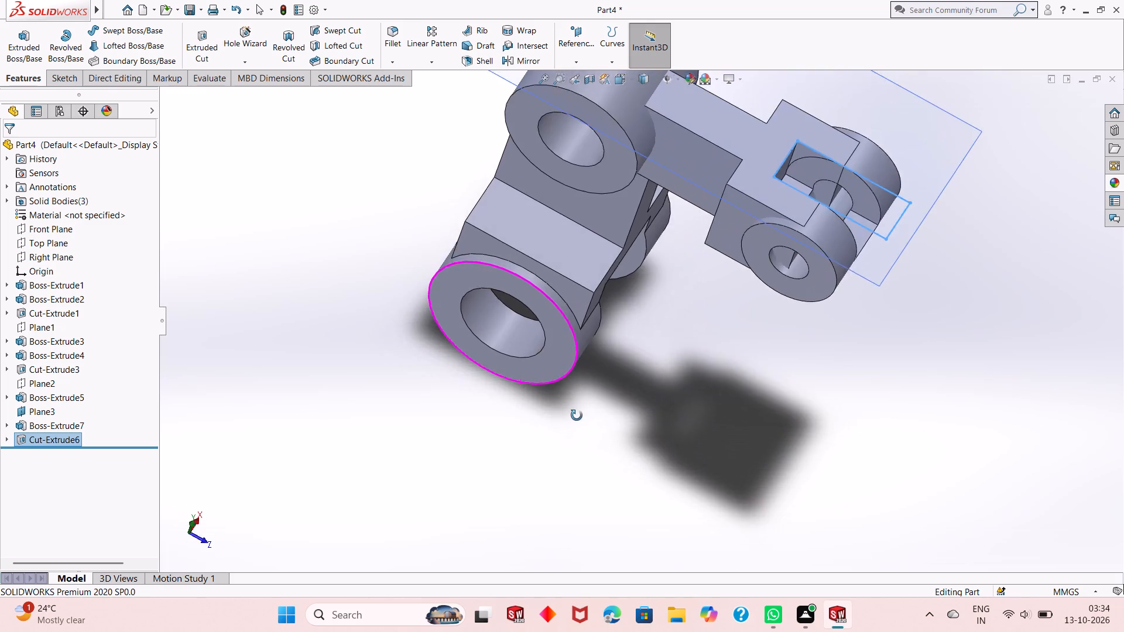
middle_drag(577, 415, 554, 441)
scroll(553, 408, up, 1)
middle_drag(598, 395, 594, 344)
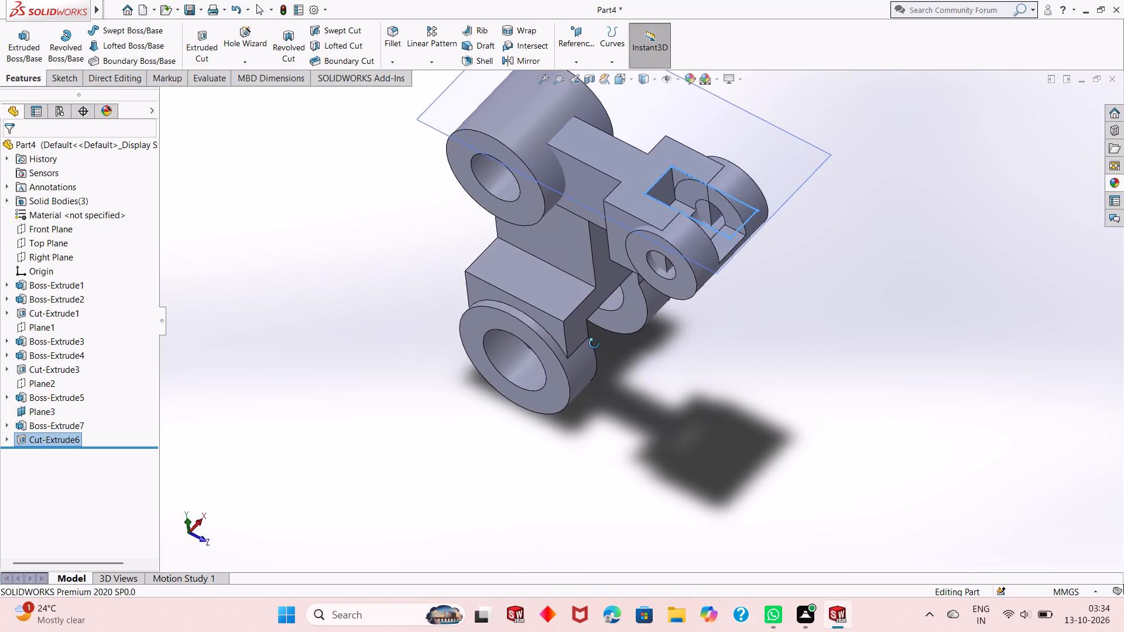
middle_drag(594, 344, 581, 307)
middle_drag(581, 307, 594, 217)
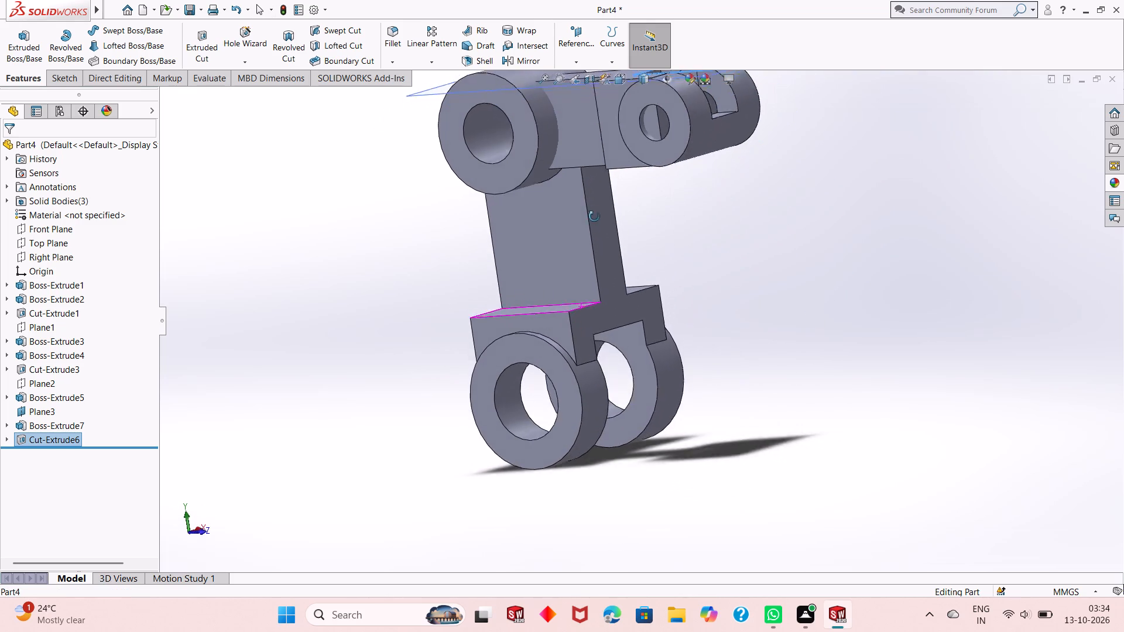
middle_drag(594, 217, 599, 182)
middle_drag(621, 257, 614, 217)
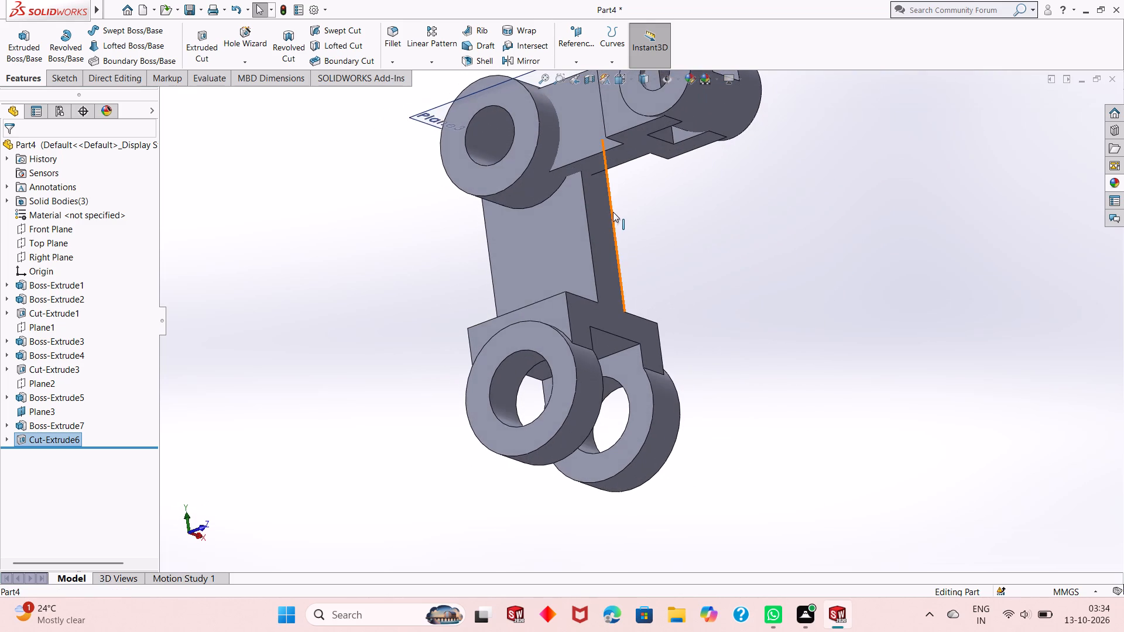
scroll(613, 212, up, 3)
scroll(638, 127, down, 3)
middle_drag(748, 456, 734, 379)
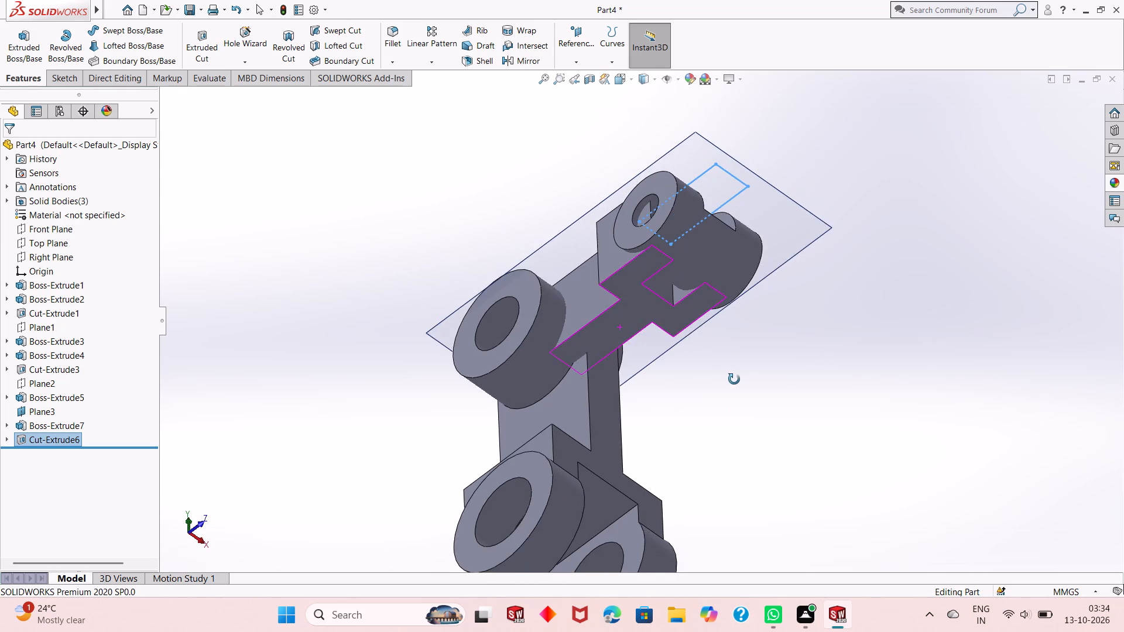
middle_drag(734, 379, 791, 537)
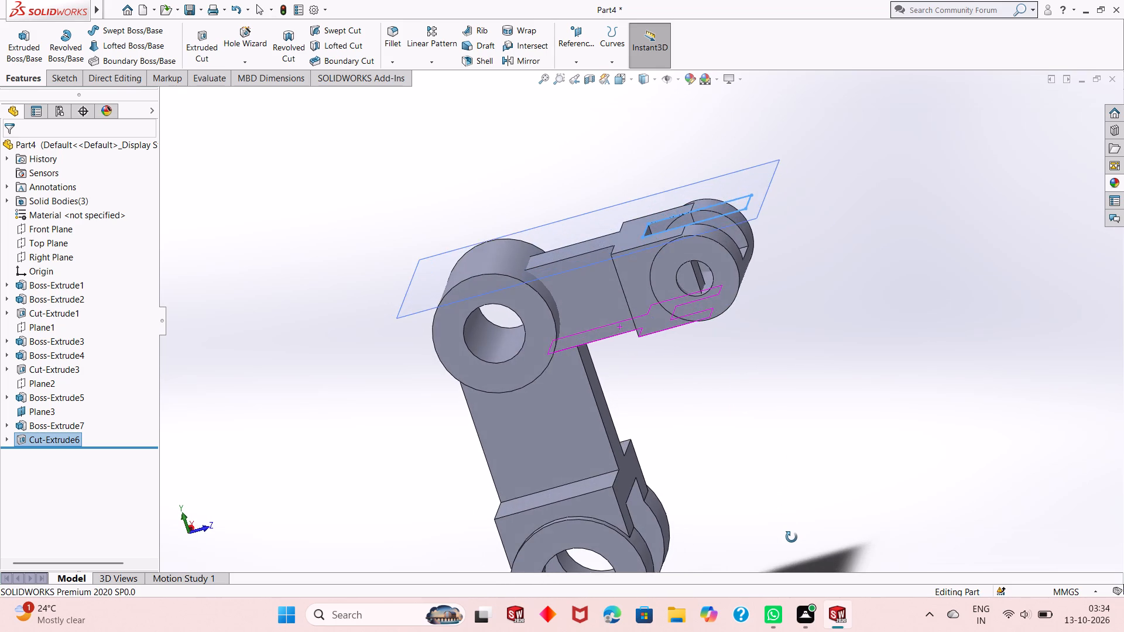
middle_drag(791, 537, 699, 627)
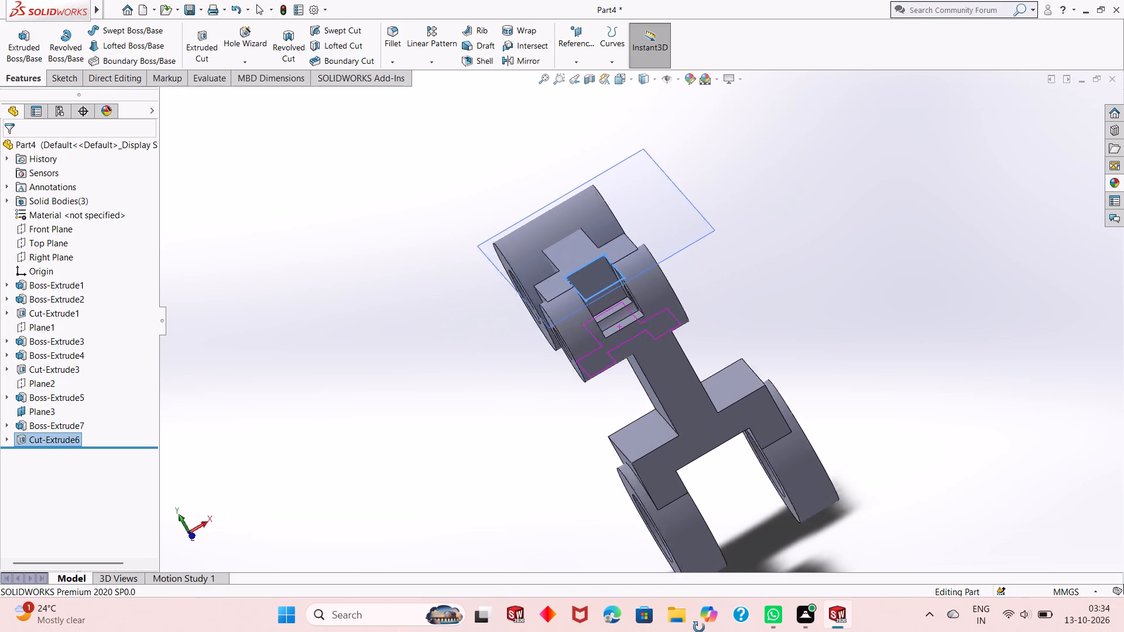
middle_drag(699, 627, 701, 579)
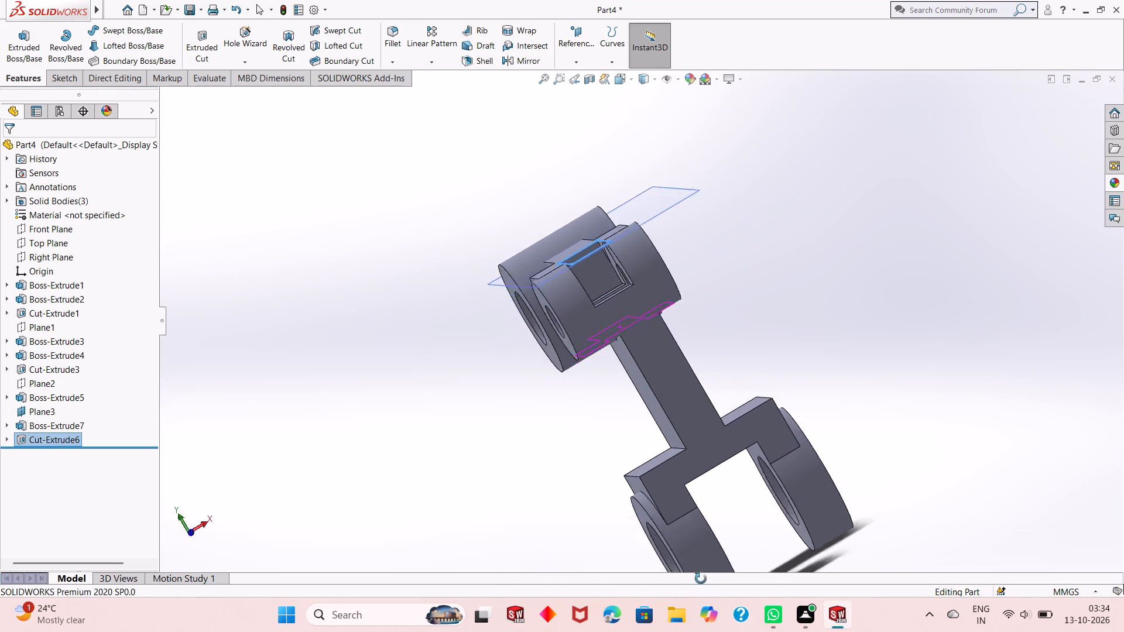
middle_drag(701, 579, 759, 375)
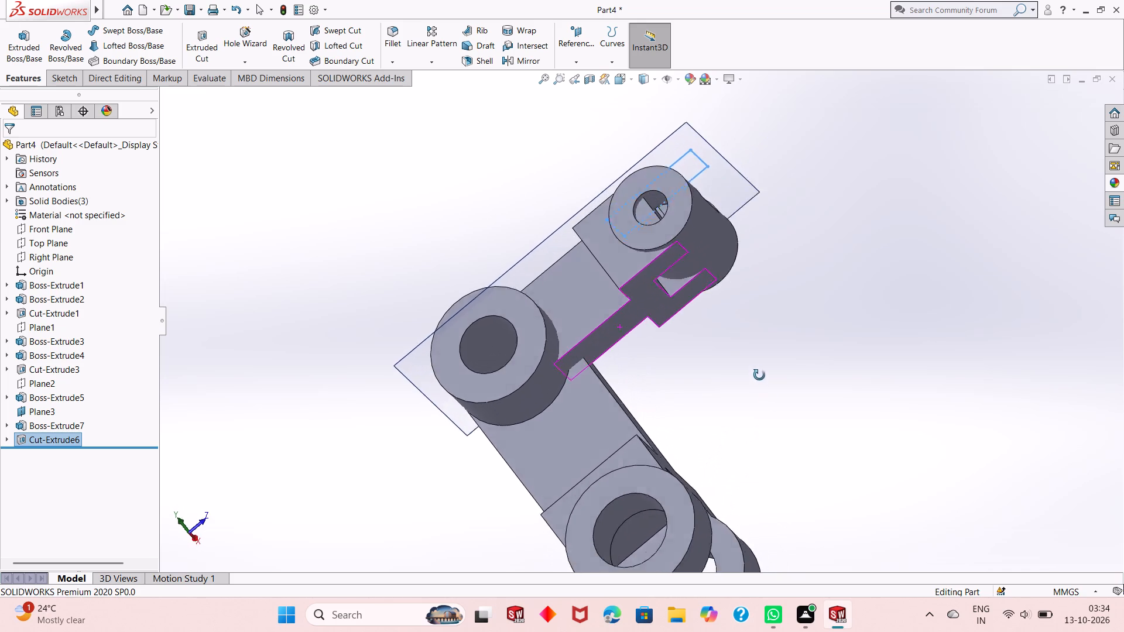
middle_drag(759, 375, 708, 487)
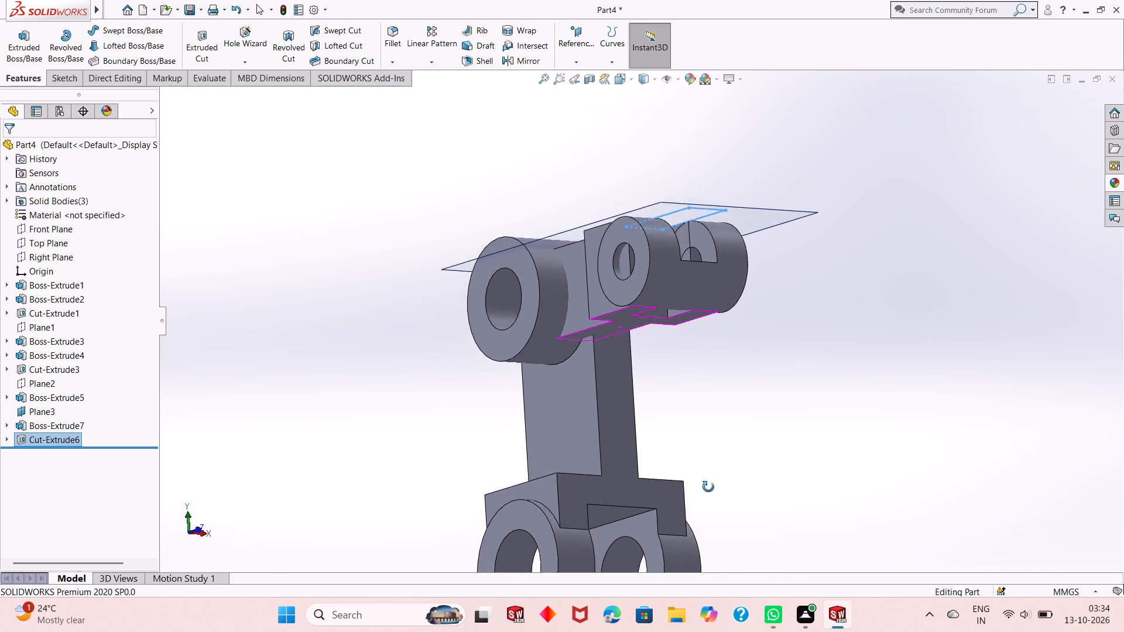
middle_drag(708, 487, 703, 528)
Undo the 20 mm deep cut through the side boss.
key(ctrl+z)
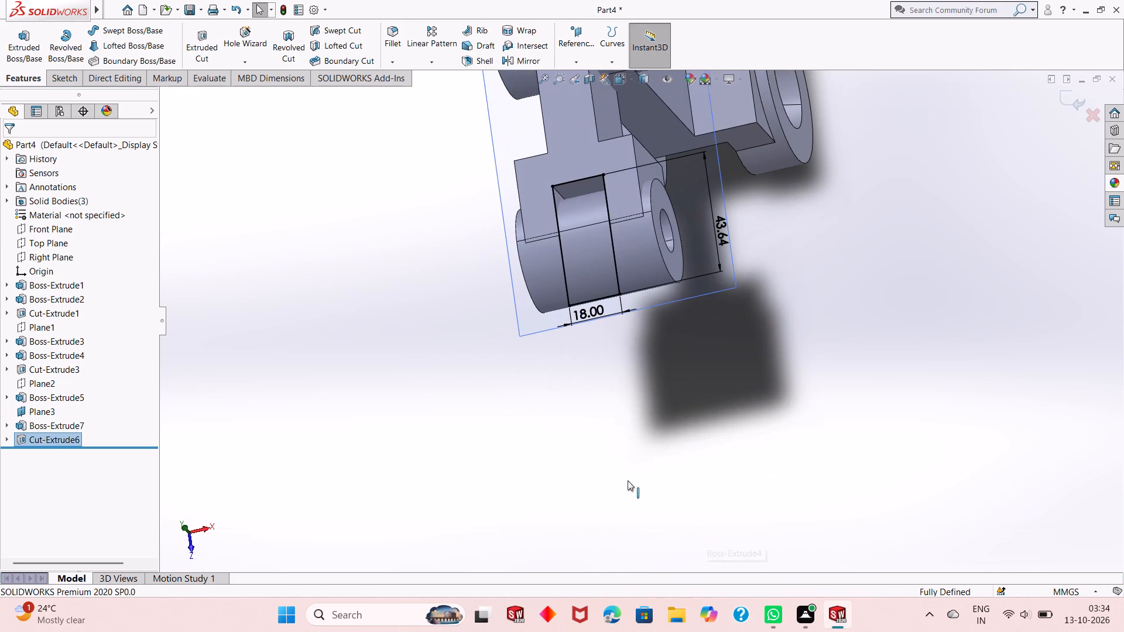
Cut the rectangle through the side boss with Extruded Cut, end condition Through All, keeping all bodies.
middle_drag(421, 414, 458, 246)
scroll(462, 265, up, 1)
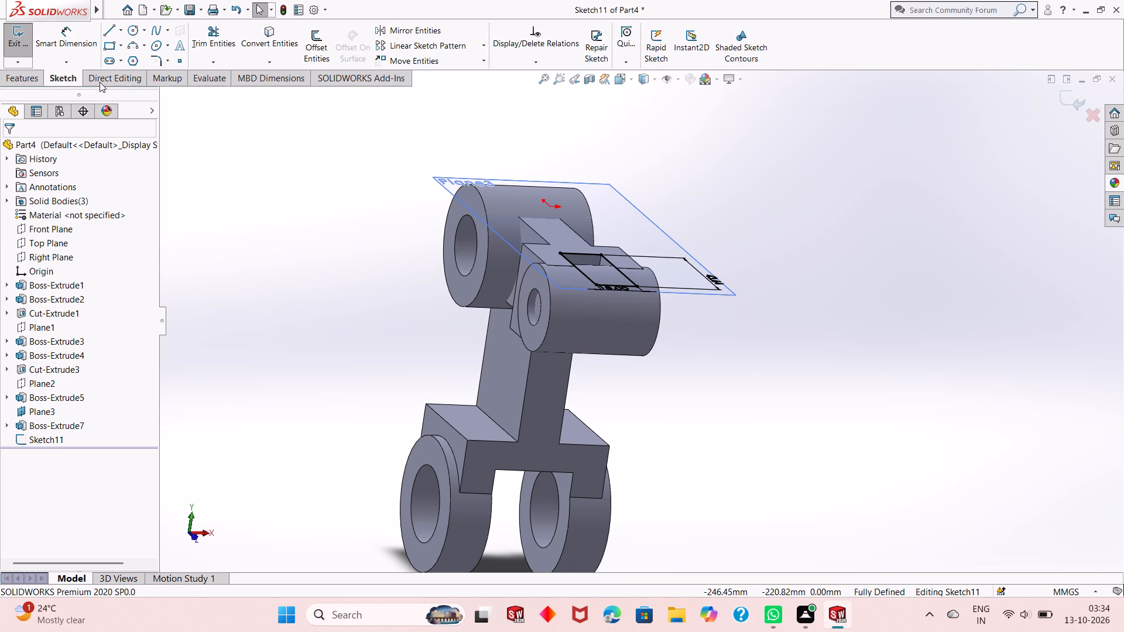
click(23, 82)
click(205, 44)
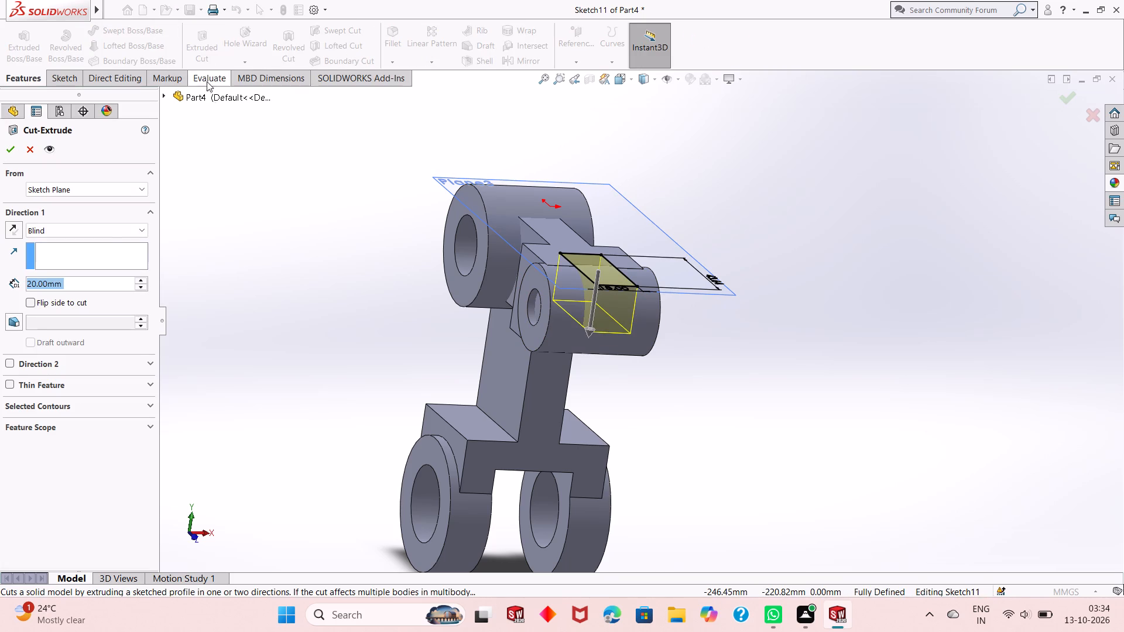
click(101, 228)
click(98, 251)
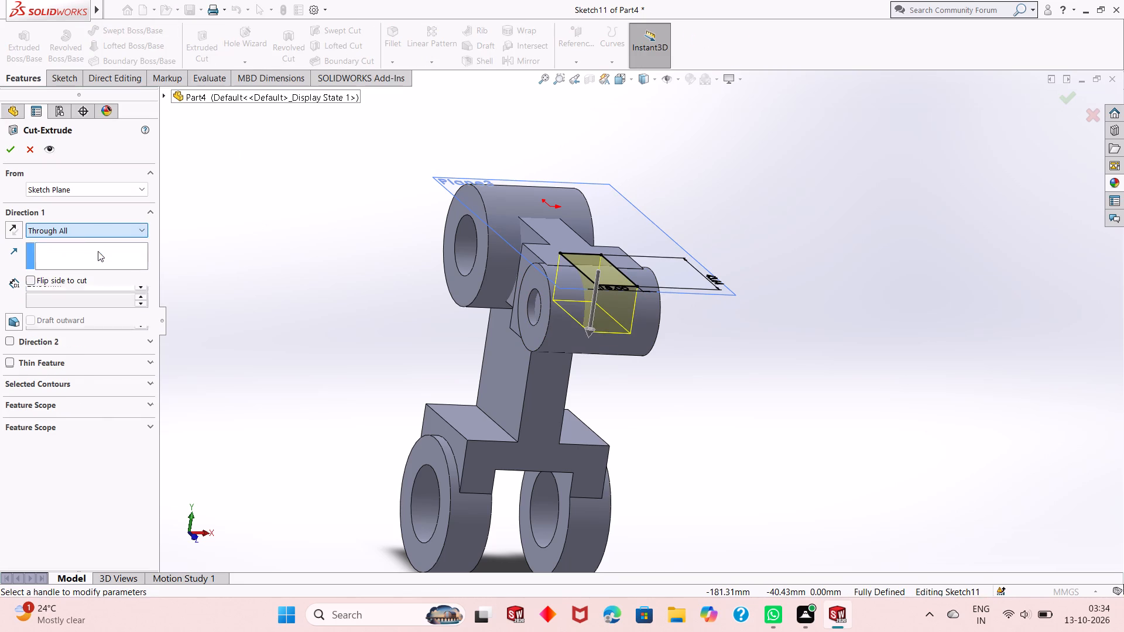
click(8, 147)
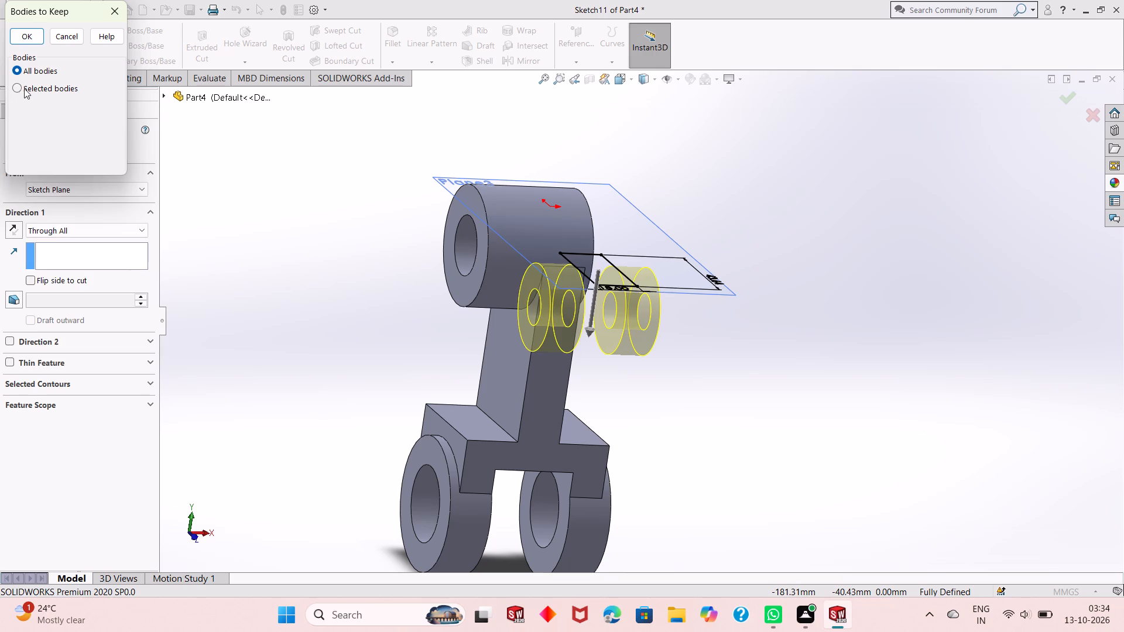
click(25, 88)
click(25, 88)
click(25, 66)
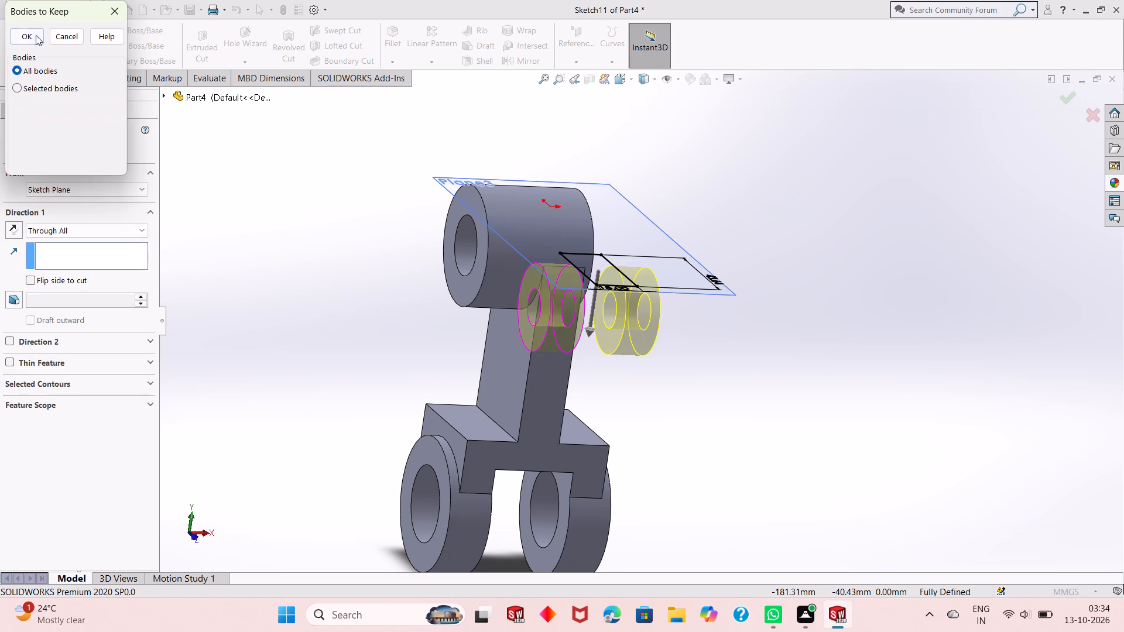
click(36, 35)
click(360, 296)
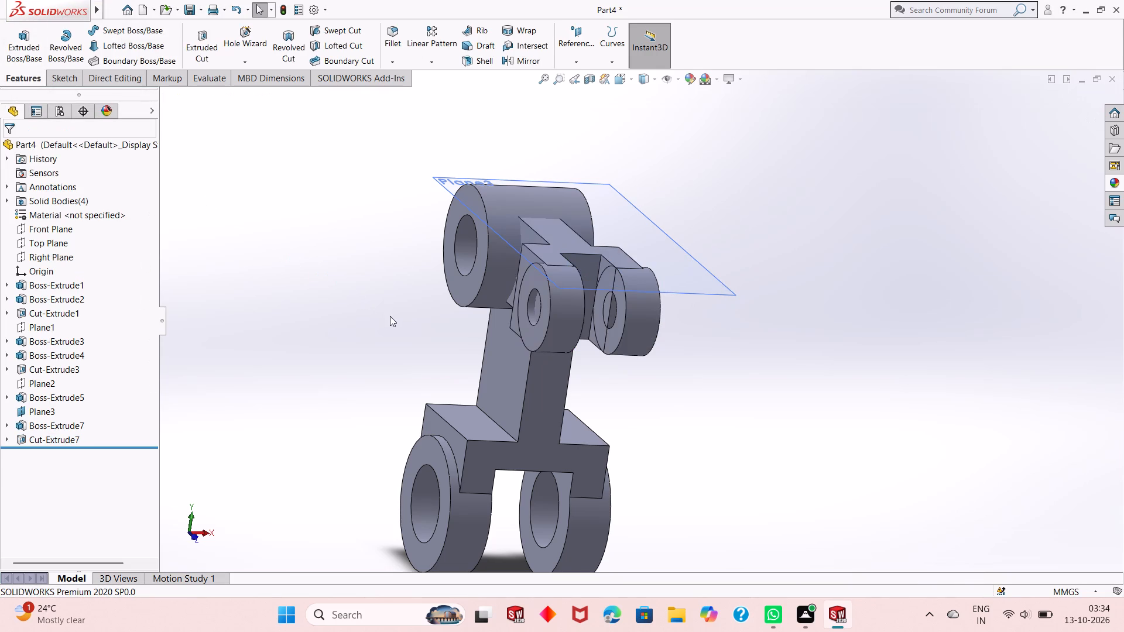
Examine the slotted side boss, its bores and its joint with the notched arm from several angles.
middle_drag(393, 321, 346, 342)
scroll(400, 336, down, 4)
middle_drag(328, 393, 296, 407)
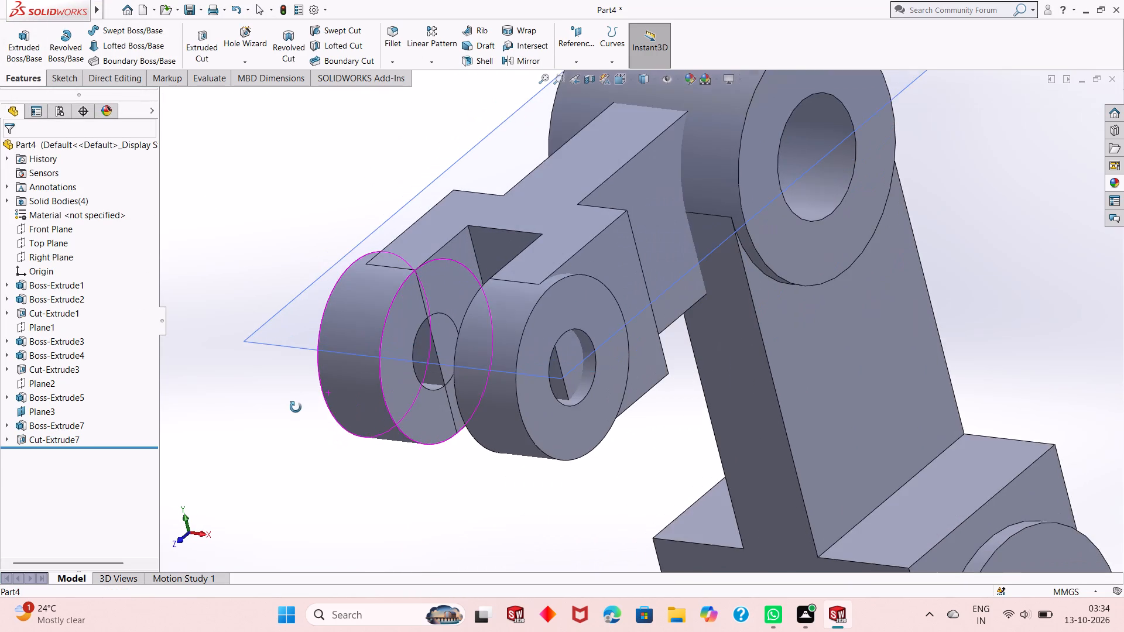
middle_drag(296, 407, 287, 416)
middle_drag(354, 390, 357, 356)
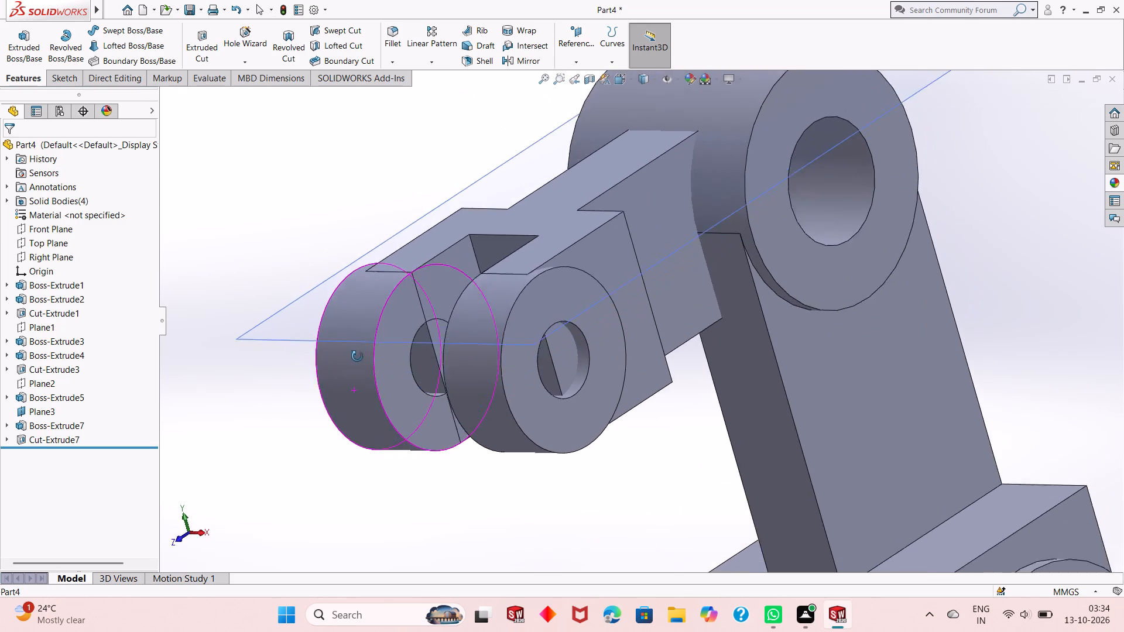
middle_drag(357, 356, 454, 296)
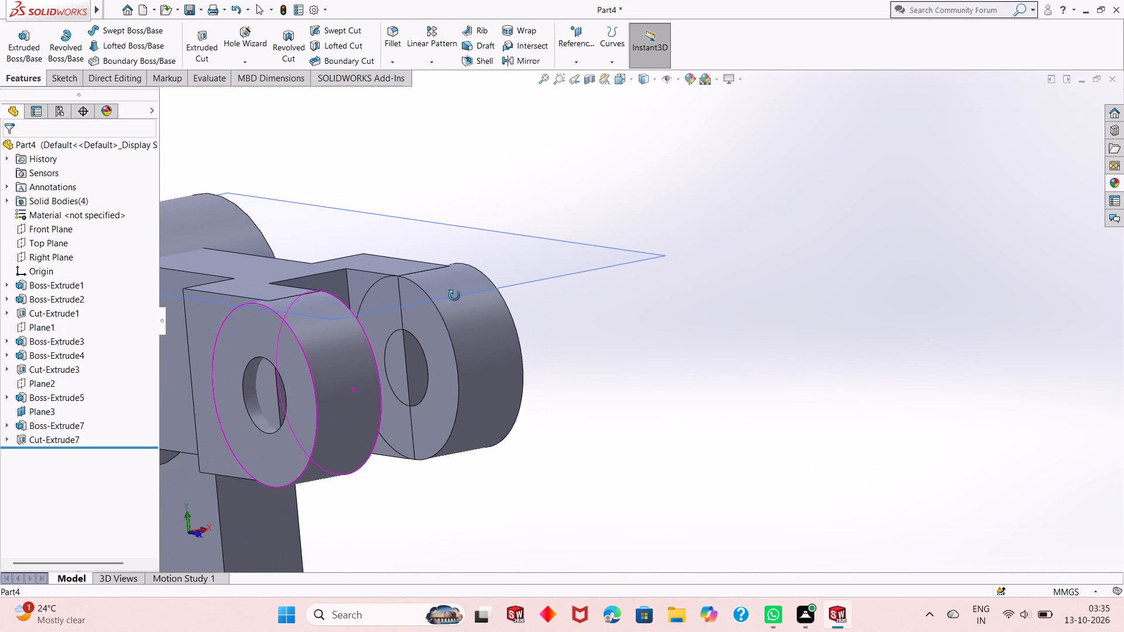
middle_drag(454, 296, 472, 296)
scroll(413, 381, up, 1)
middle_drag(413, 381, 398, 396)
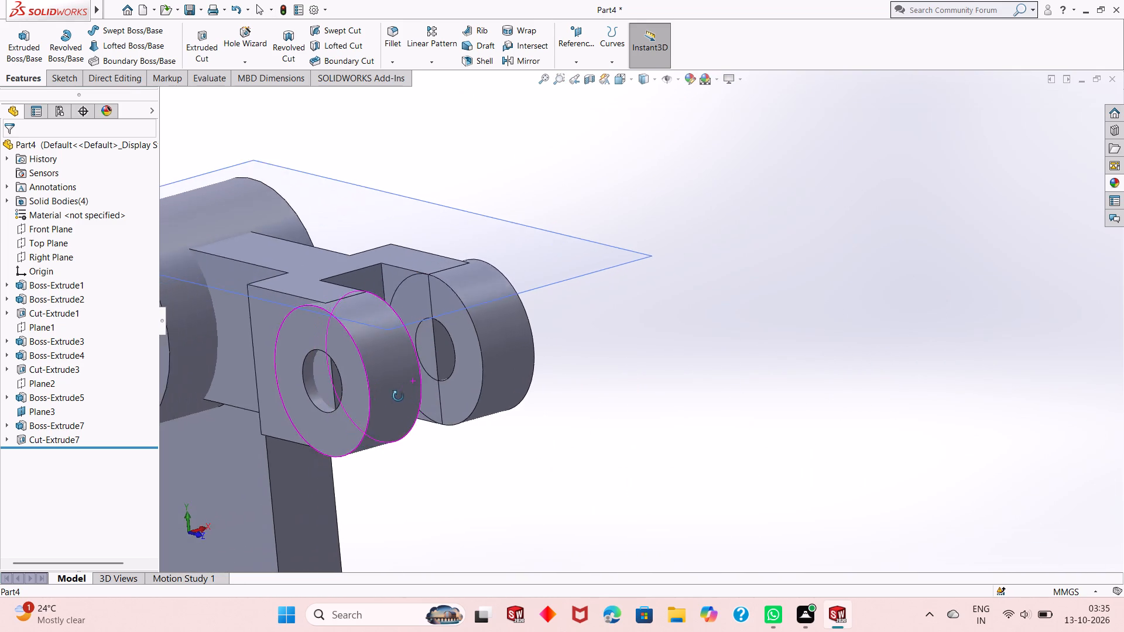
middle_drag(398, 396, 386, 384)
scroll(379, 384, up, 1)
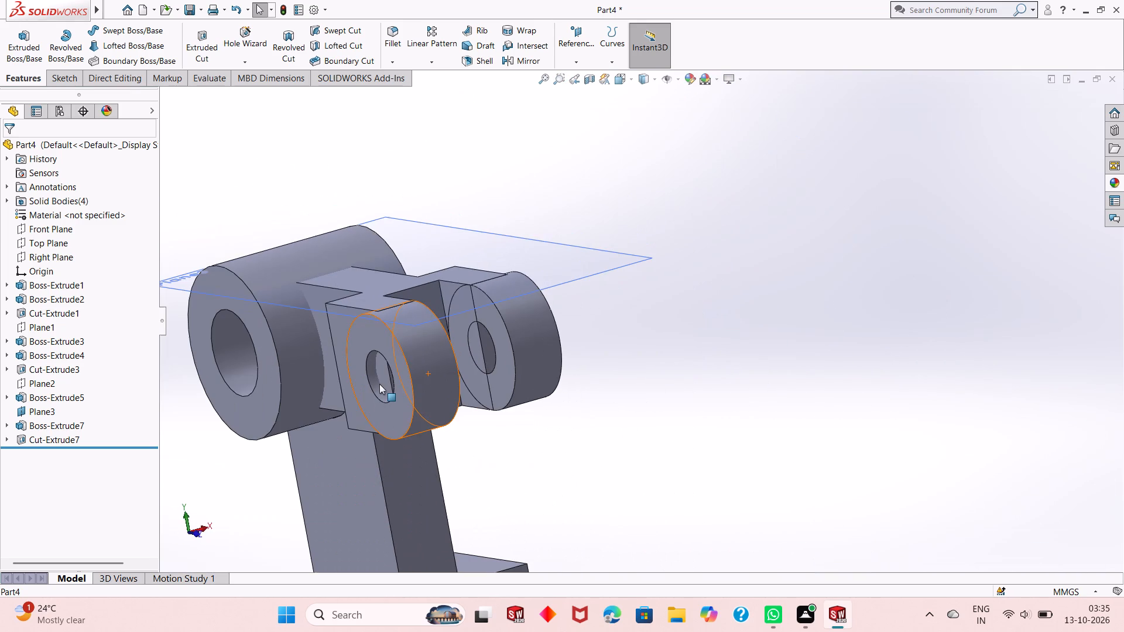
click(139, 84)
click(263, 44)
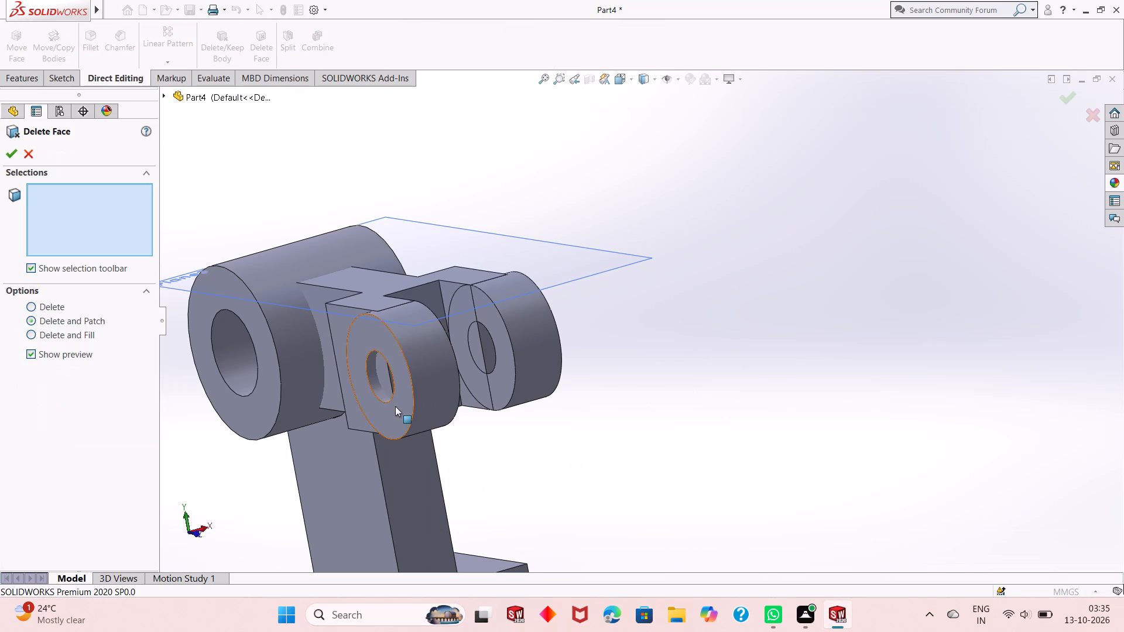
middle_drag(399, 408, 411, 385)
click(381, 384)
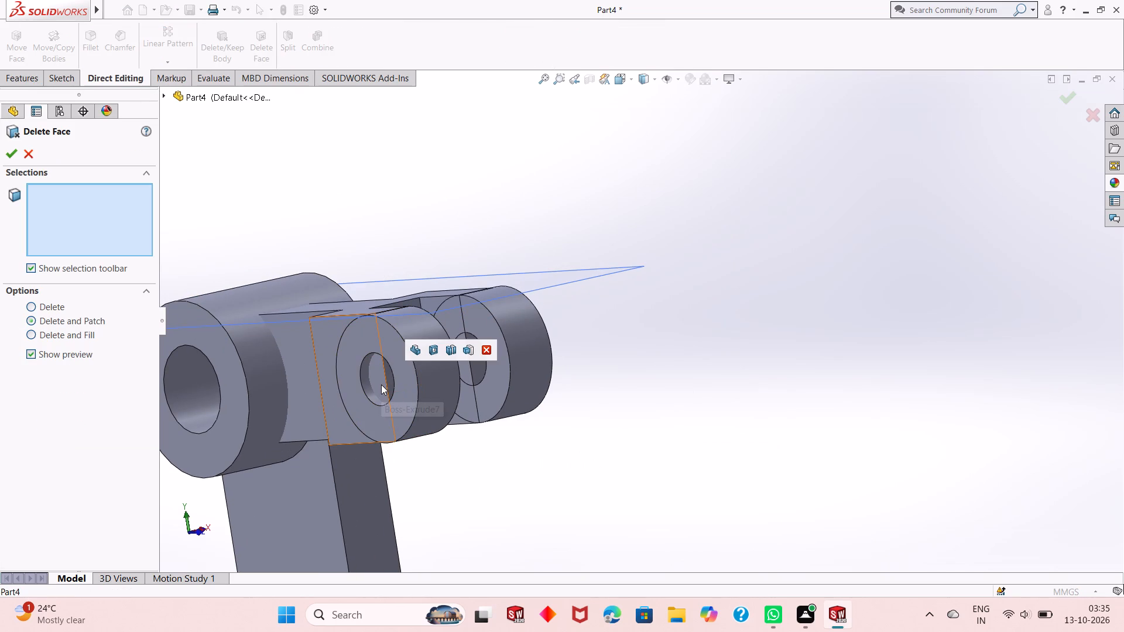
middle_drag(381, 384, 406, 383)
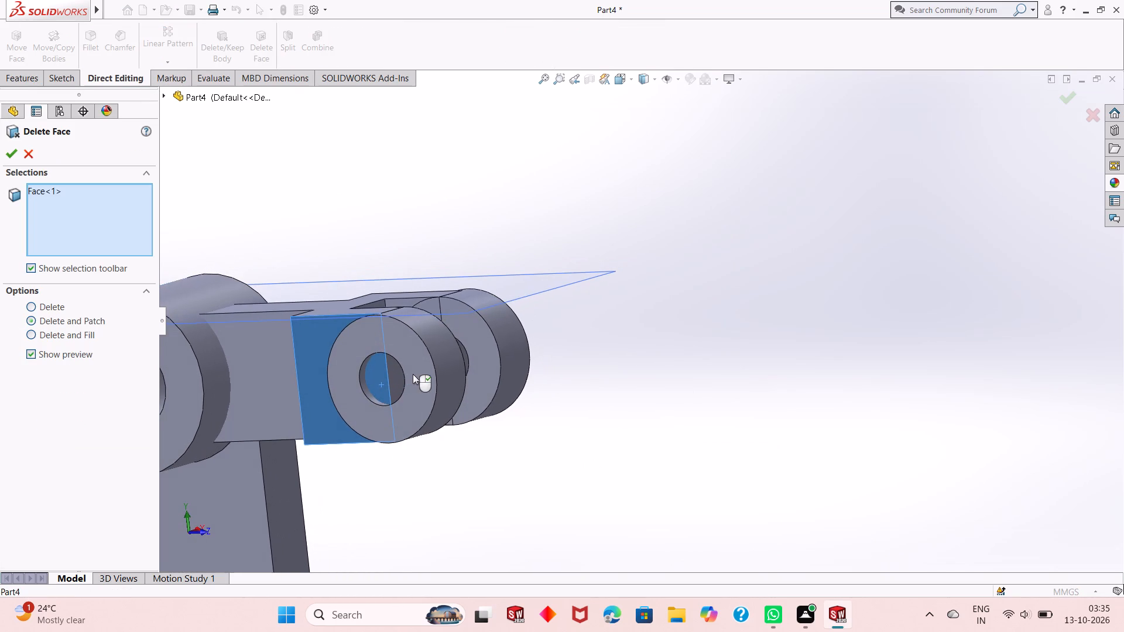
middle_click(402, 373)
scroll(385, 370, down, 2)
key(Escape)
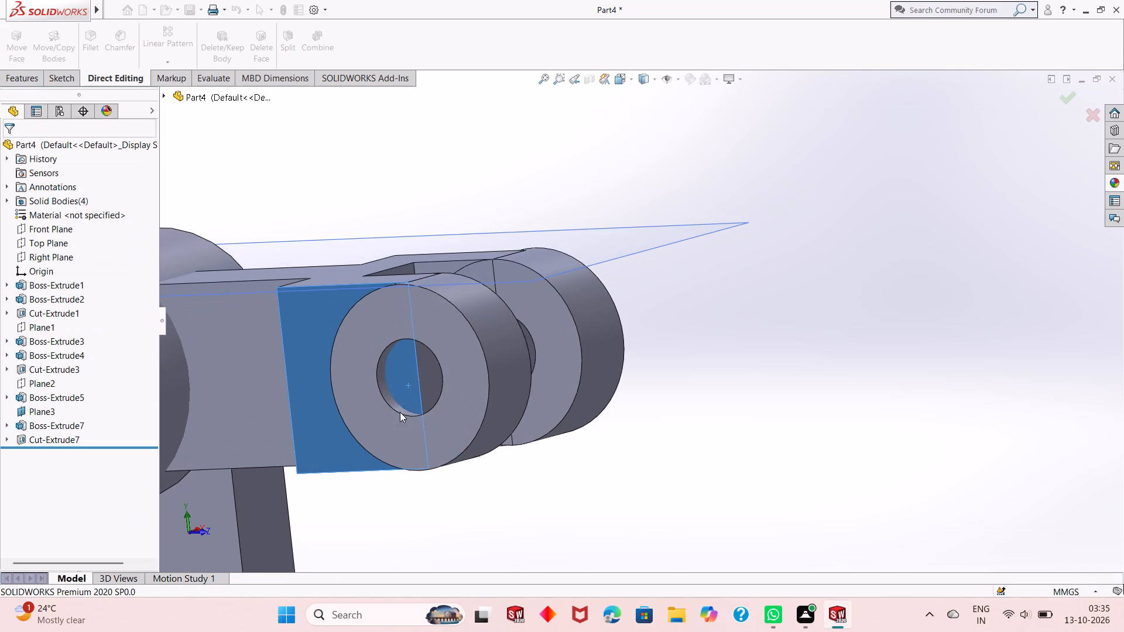
Hide the reference plane Plane3 that crosses the arm and side boss.
middle_drag(400, 412, 423, 437)
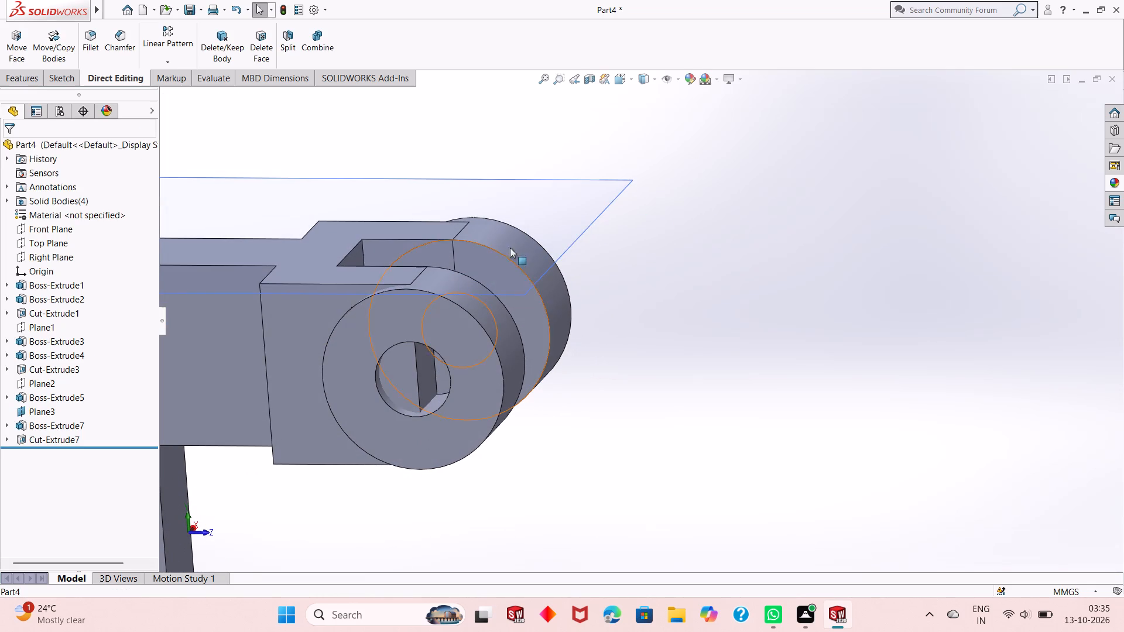
right_click(544, 191)
click(595, 174)
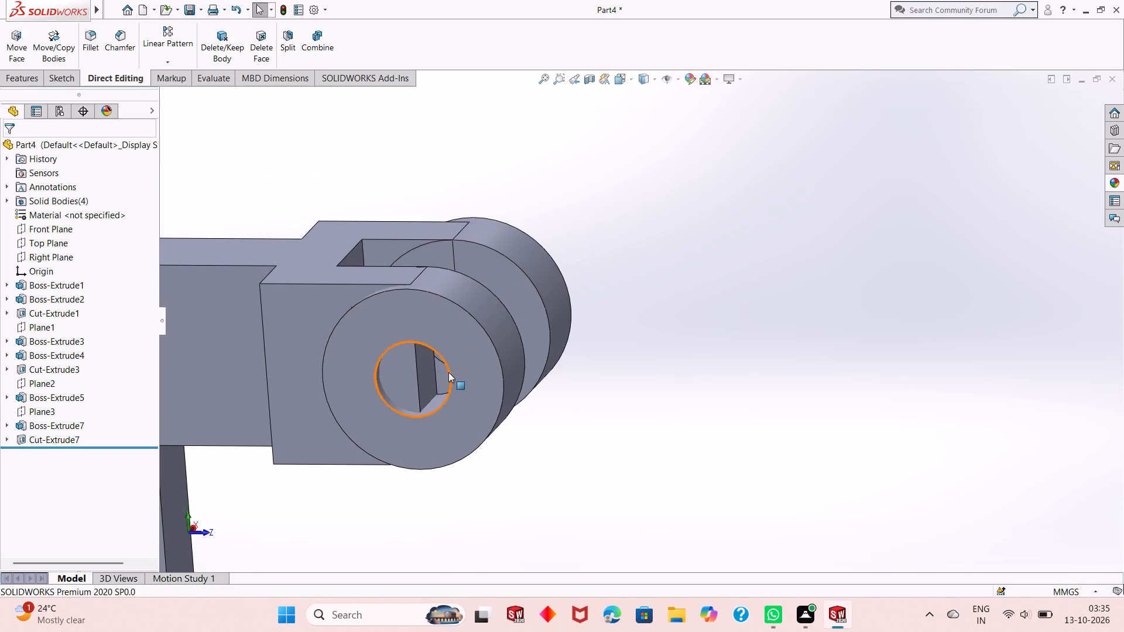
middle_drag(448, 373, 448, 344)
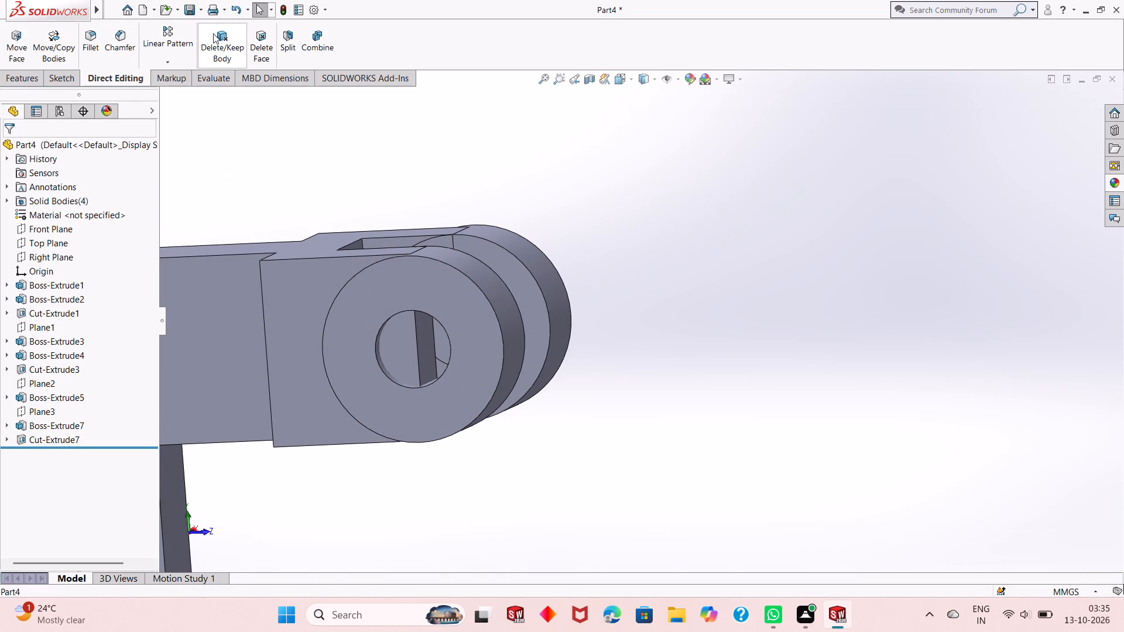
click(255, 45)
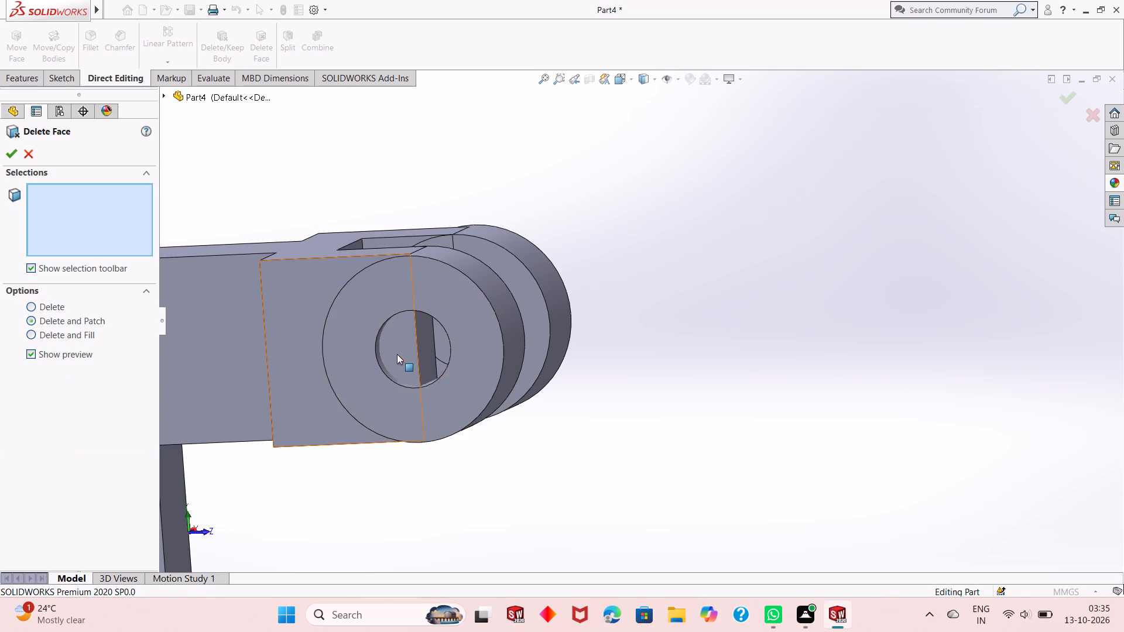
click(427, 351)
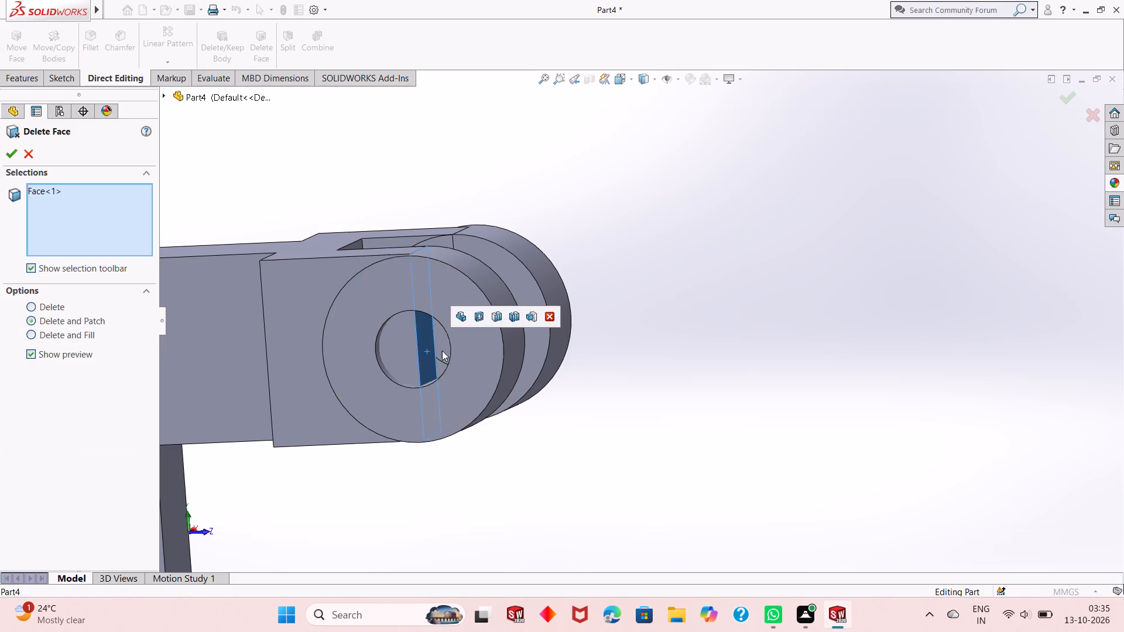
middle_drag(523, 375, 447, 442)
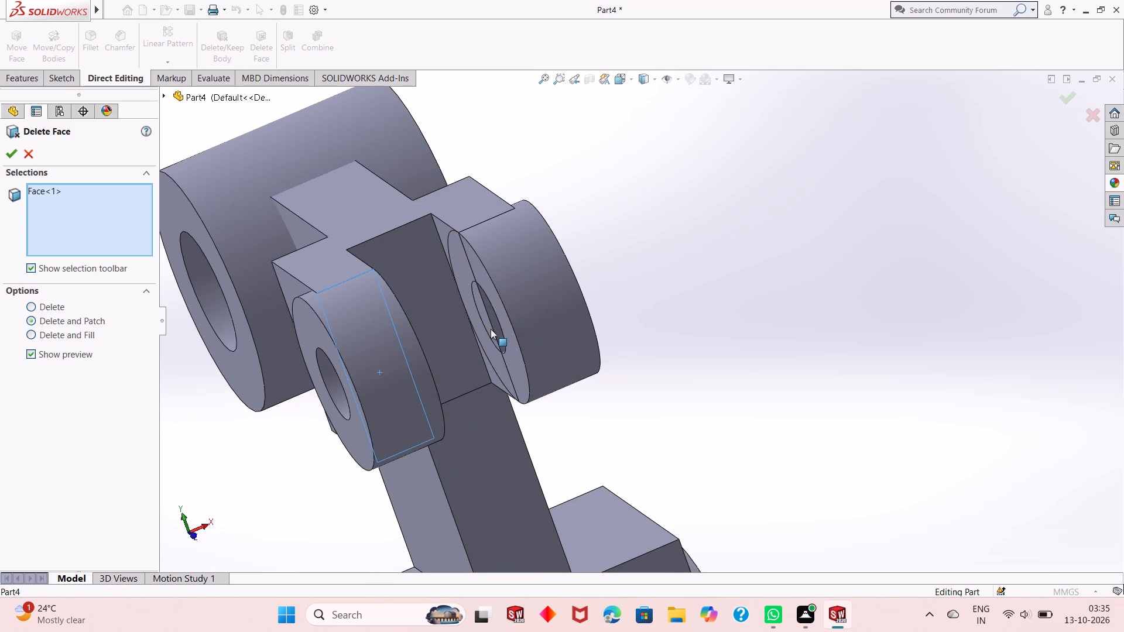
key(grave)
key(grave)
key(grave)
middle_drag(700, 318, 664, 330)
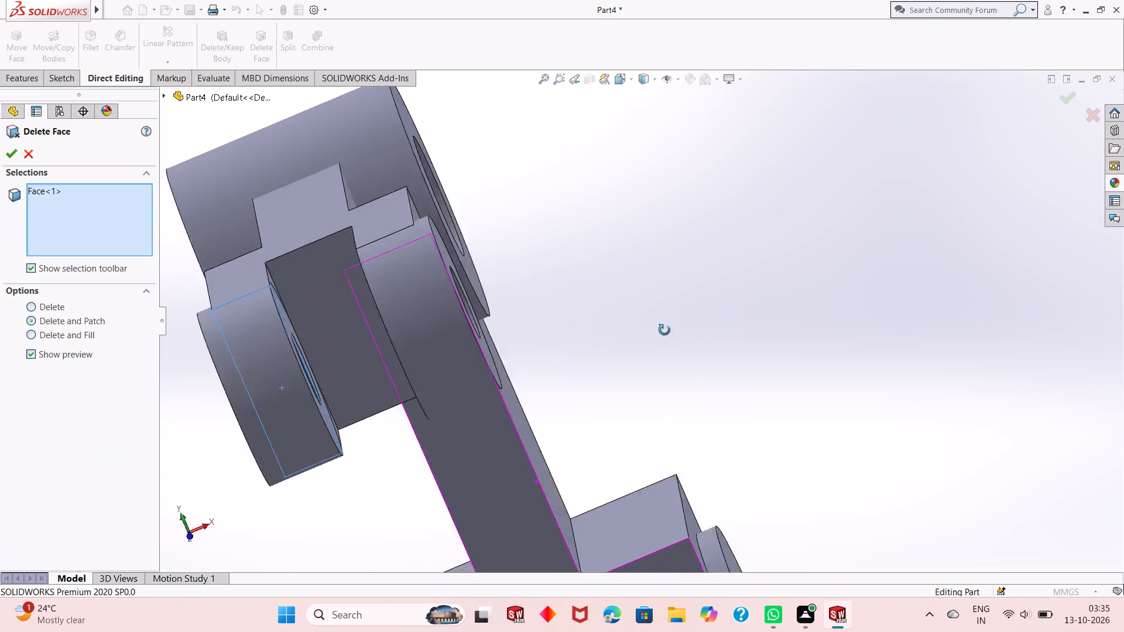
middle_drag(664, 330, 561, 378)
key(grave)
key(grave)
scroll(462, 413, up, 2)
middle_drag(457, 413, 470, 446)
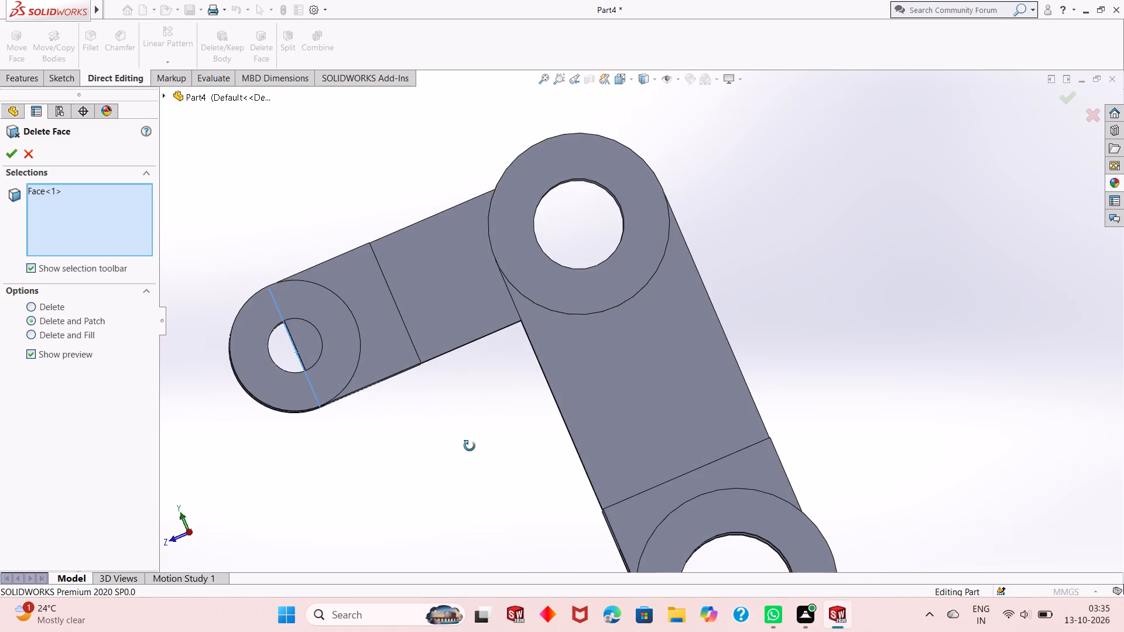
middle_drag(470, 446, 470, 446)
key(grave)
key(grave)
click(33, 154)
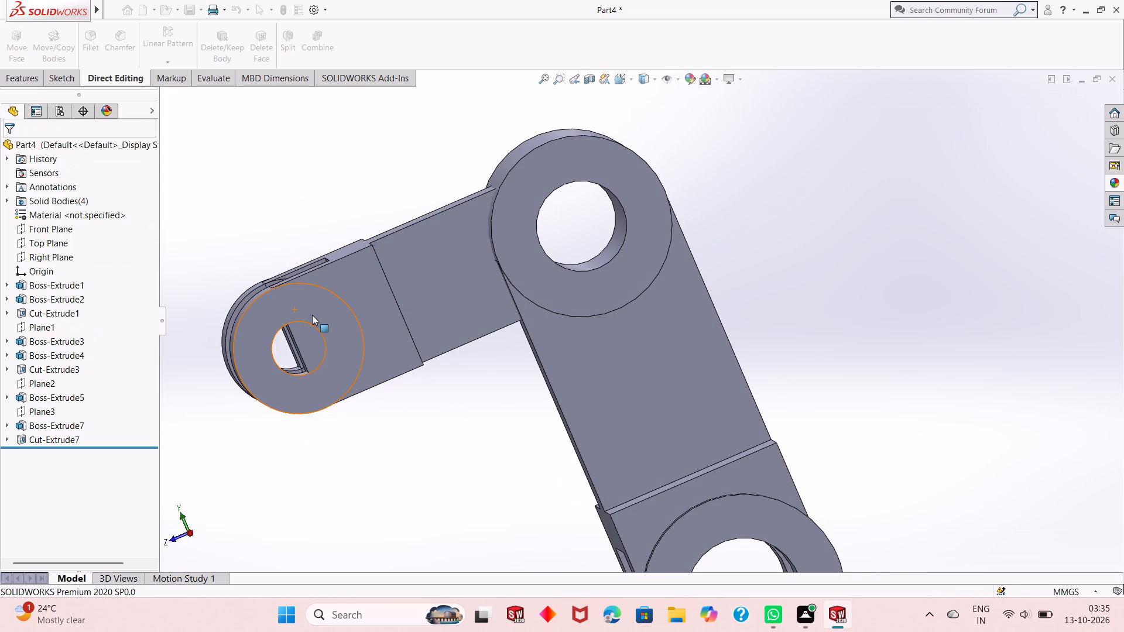
Start a sketch on the side boss's outer face and draw a circle concentric with its bore, matching the bore's edge.
click(327, 314)
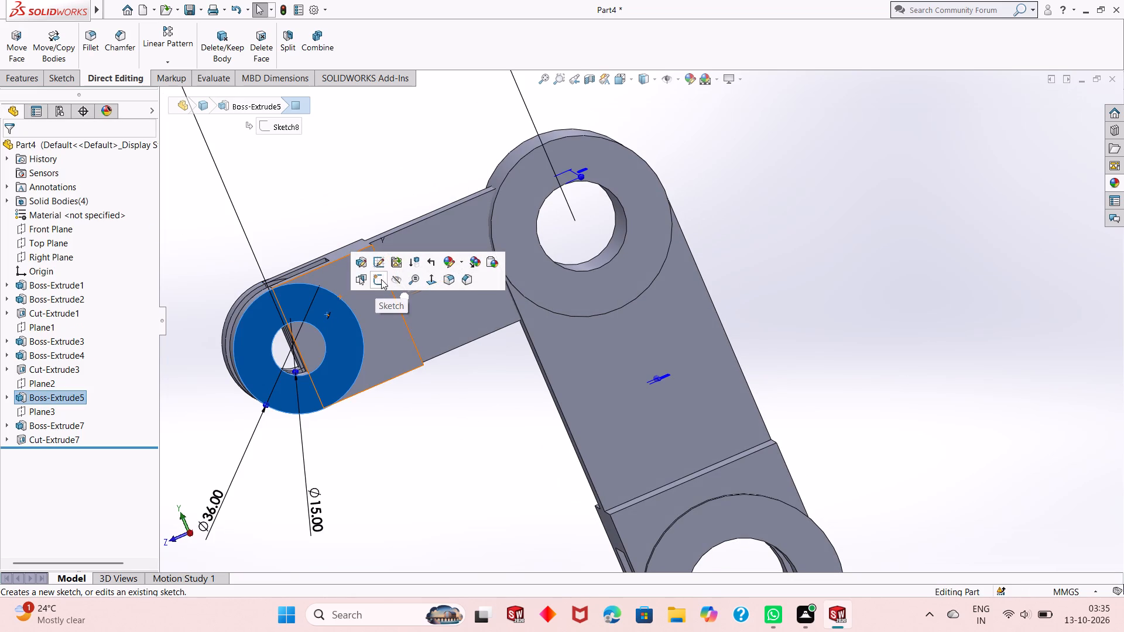
click(379, 279)
key(ctrl+8)
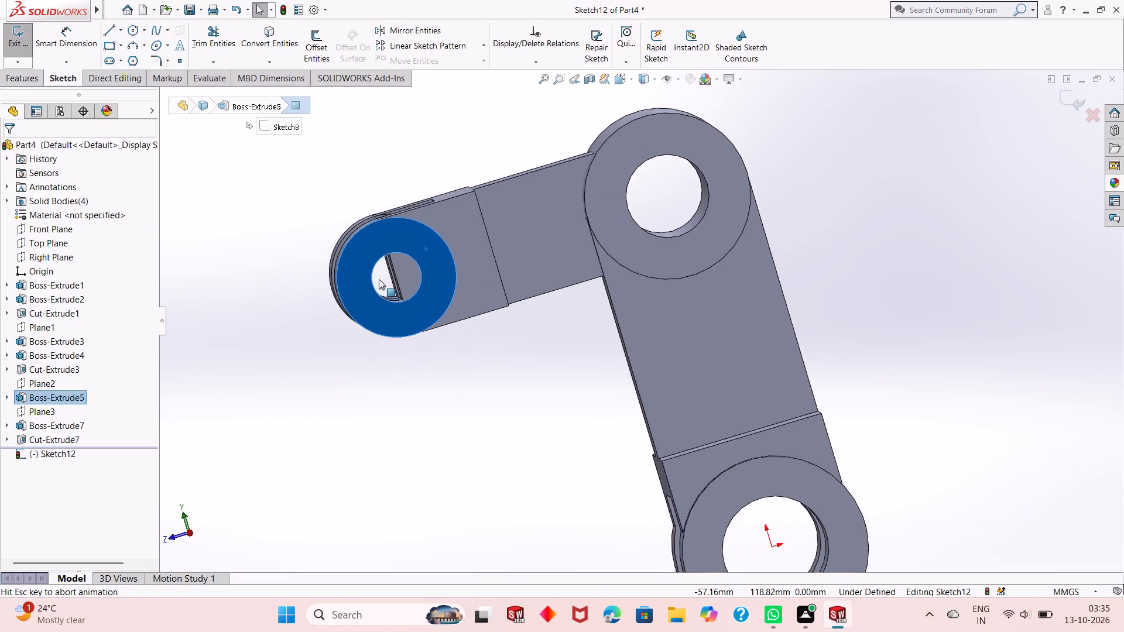
key(grave)
scroll(512, 132, up, 1)
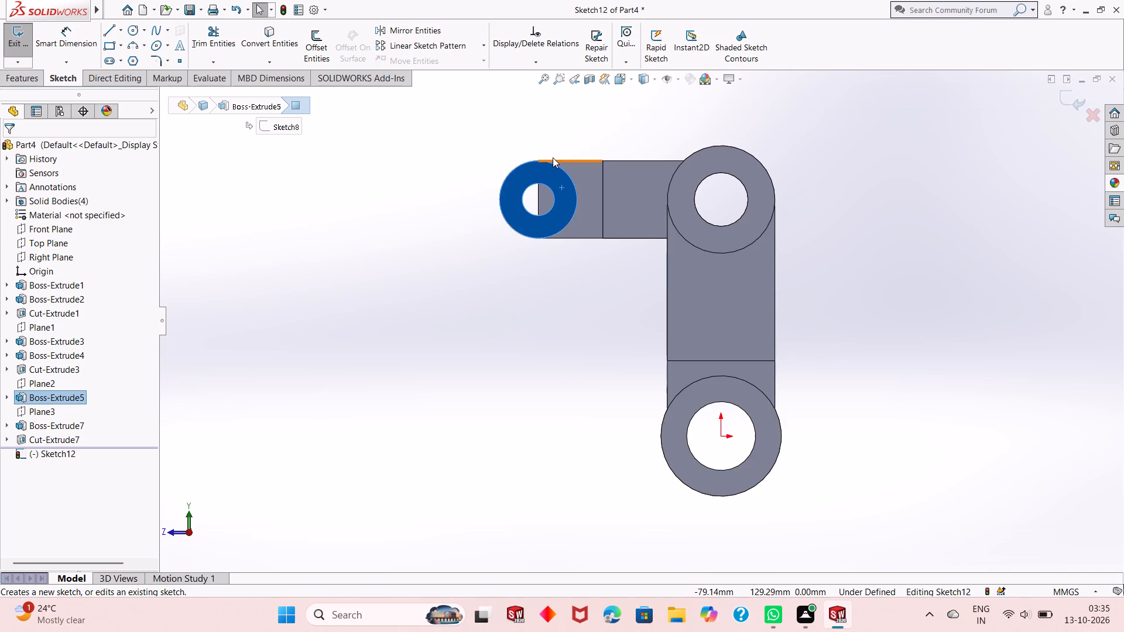
scroll(553, 157, down, 1)
key(grave)
key(grave)
key(grave)
key(Escape)
key(Escape)
key(Escape)
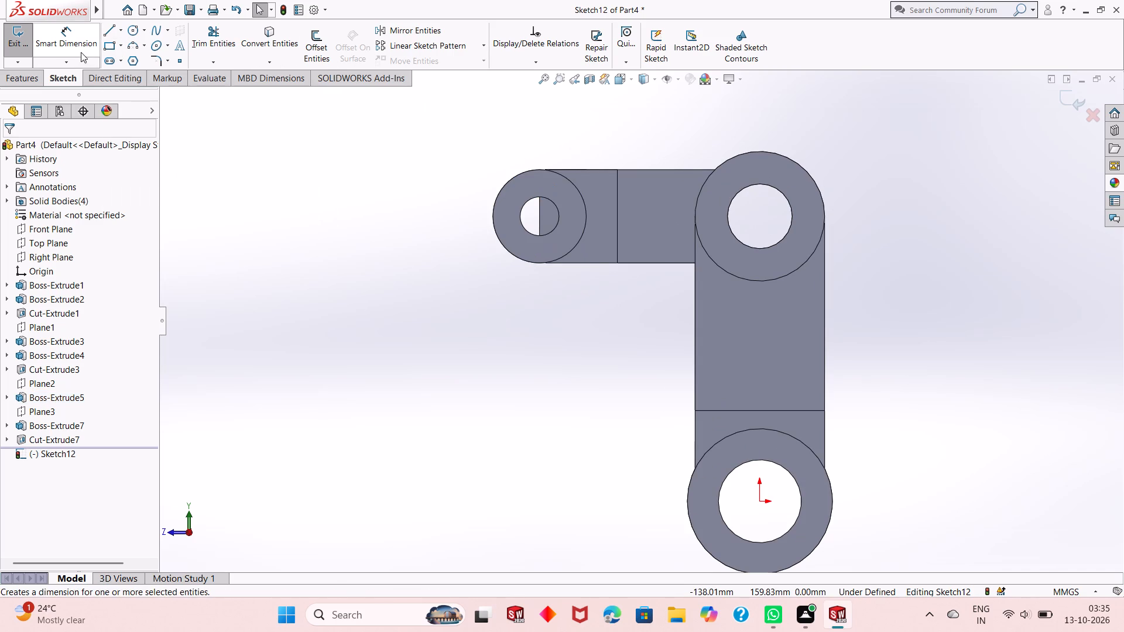
click(133, 34)
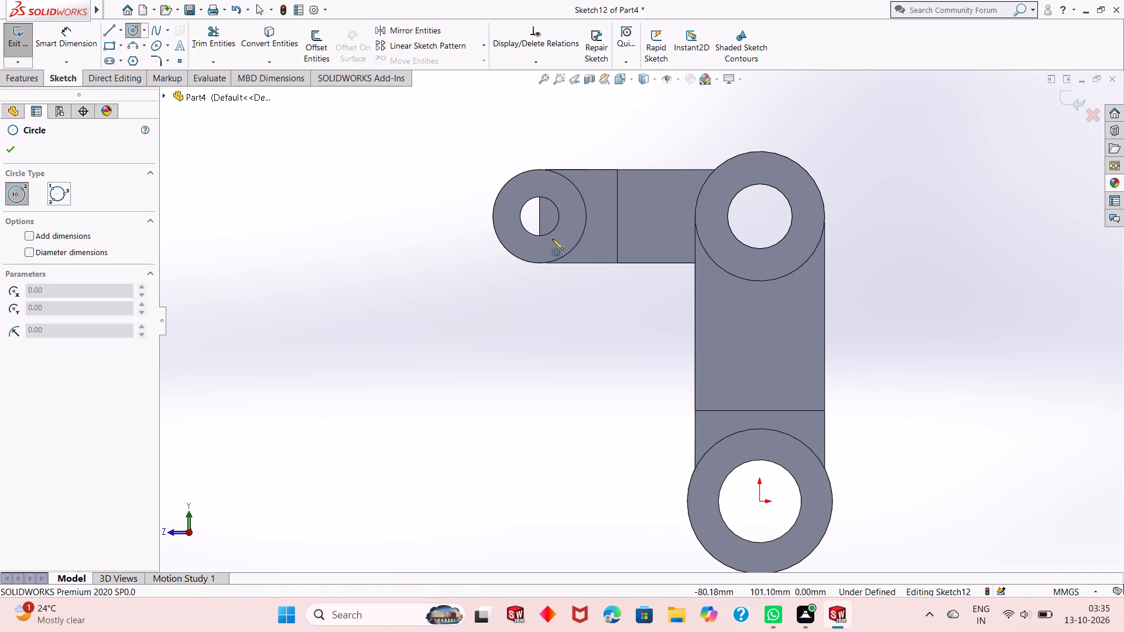
click(541, 217)
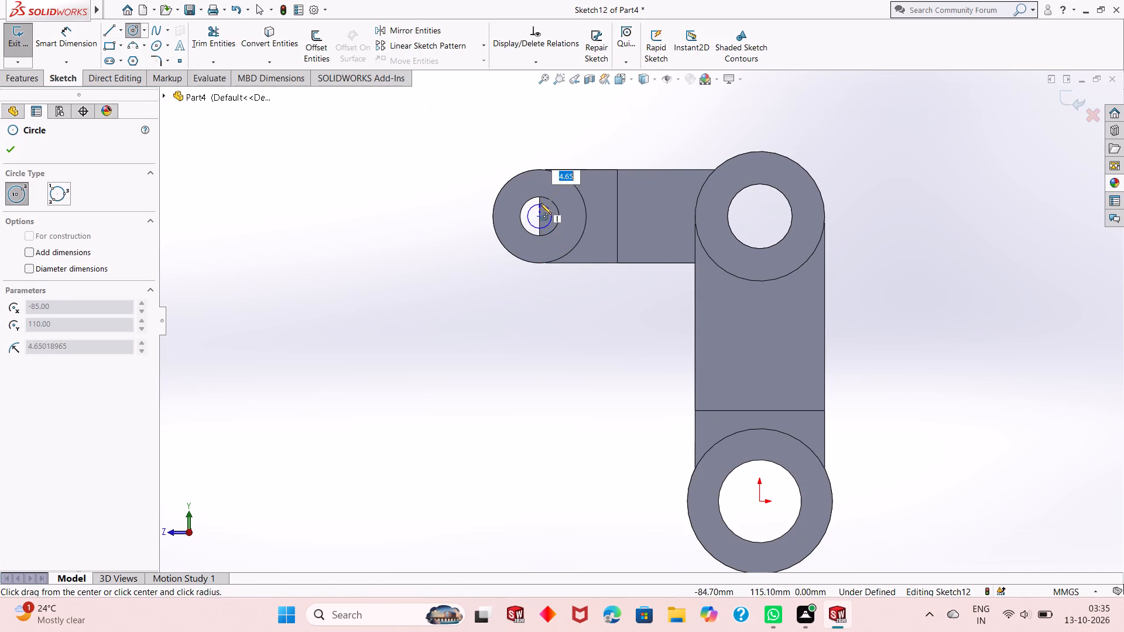
click(540, 198)
key(Escape)
key(Escape)
key(Escape)
key(Escape)
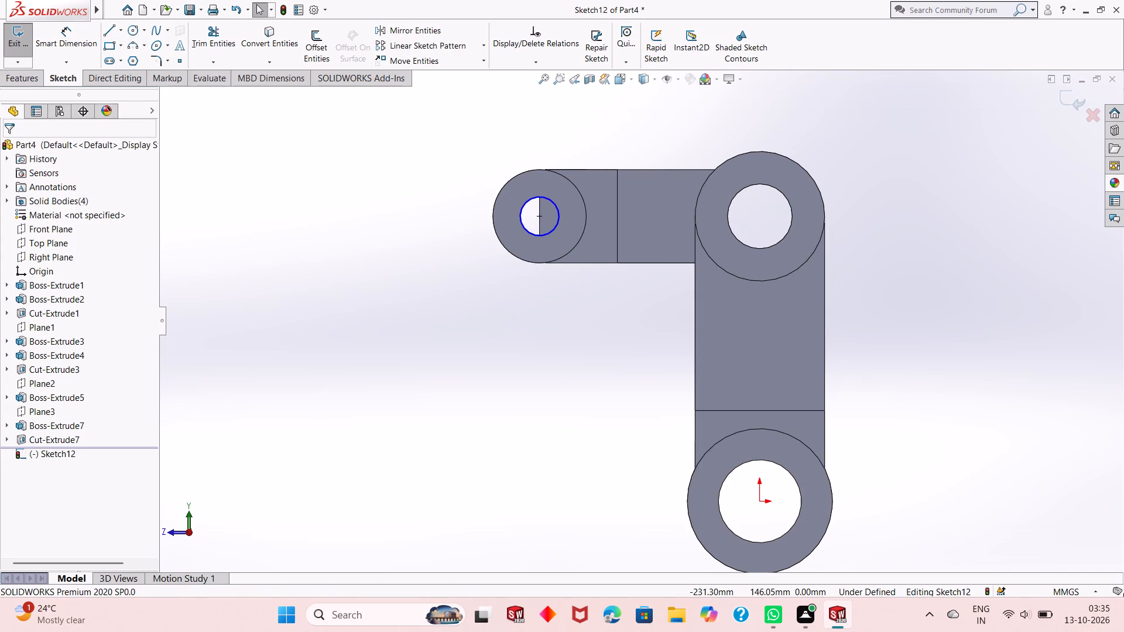
key(Escape)
Dimension the sketched circle's diameter at 15 mm.
click(65, 35)
click(526, 225)
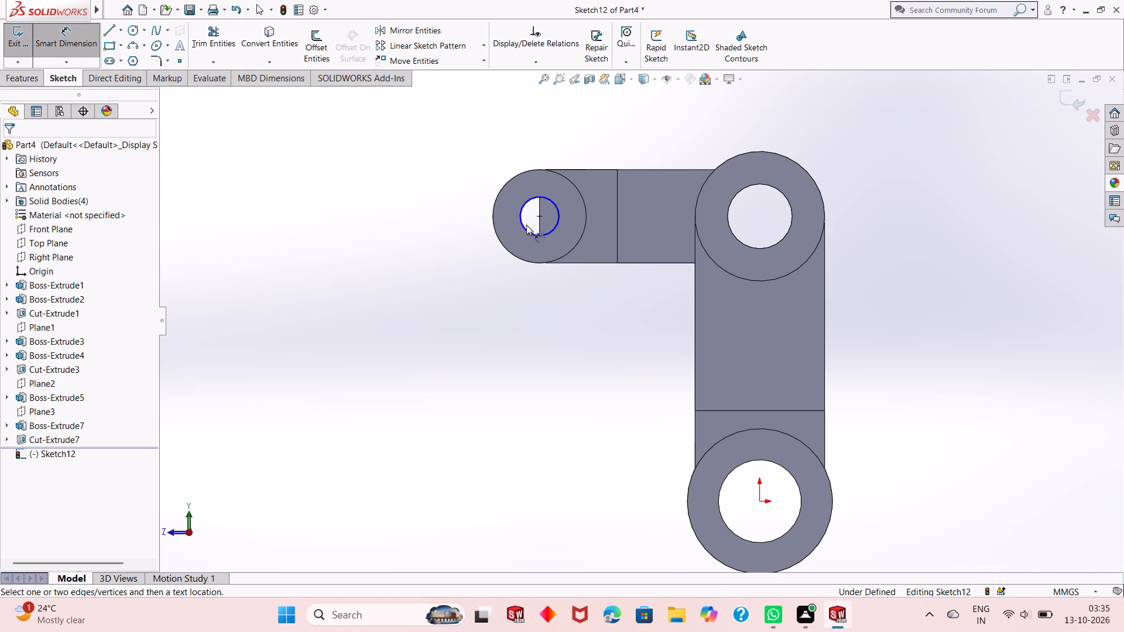
click(527, 225)
click(526, 231)
click(479, 275)
key(Return)
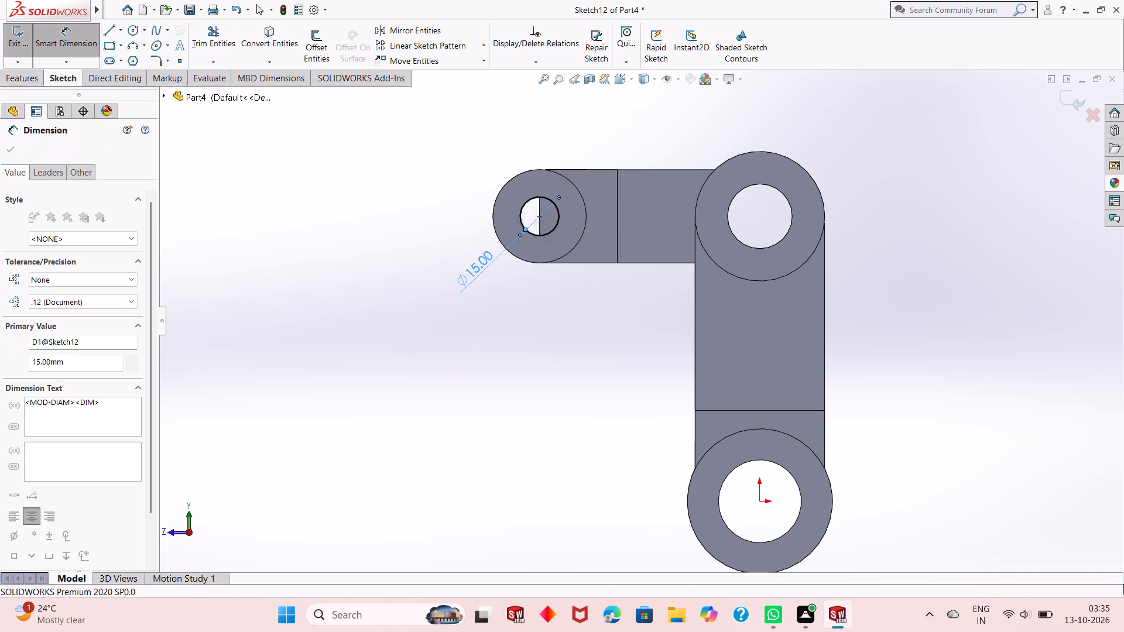
right_click(217, 174)
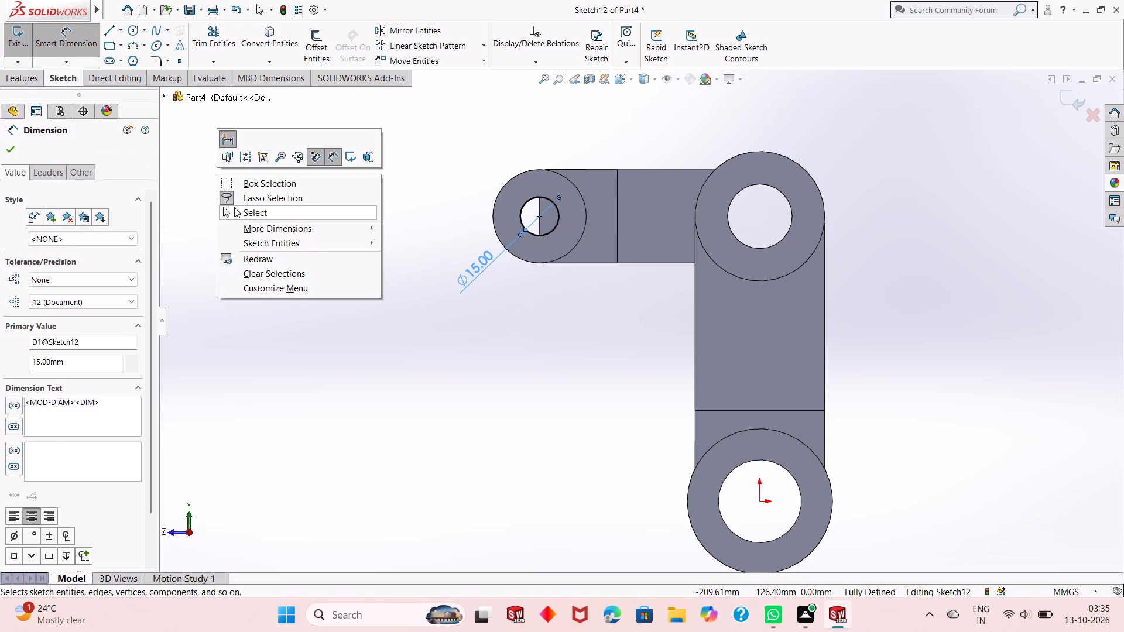
click(234, 208)
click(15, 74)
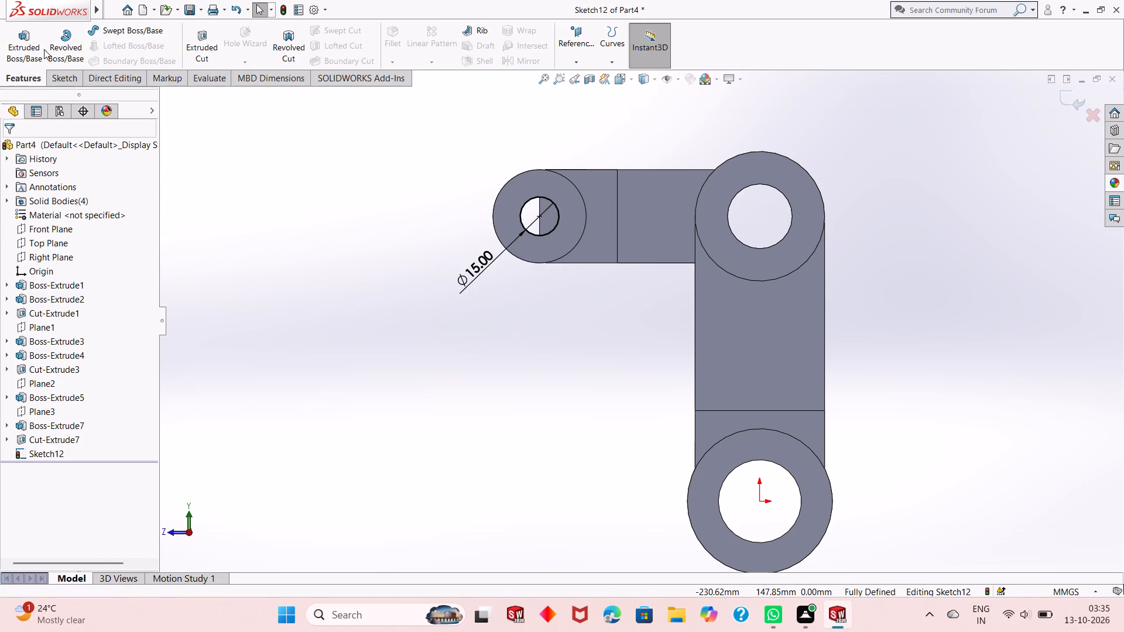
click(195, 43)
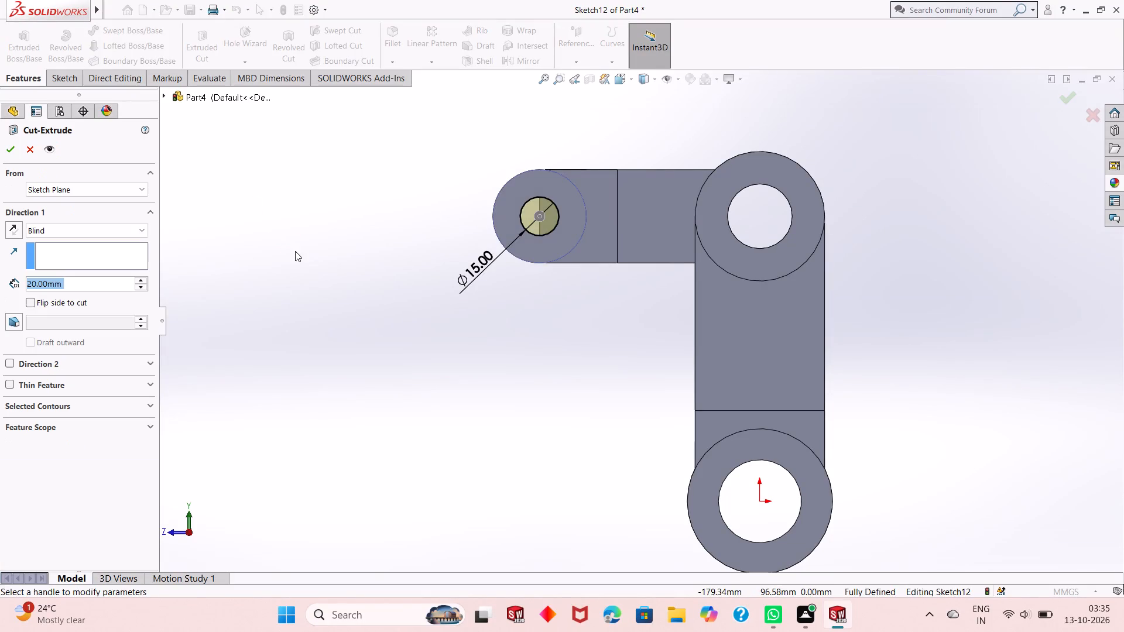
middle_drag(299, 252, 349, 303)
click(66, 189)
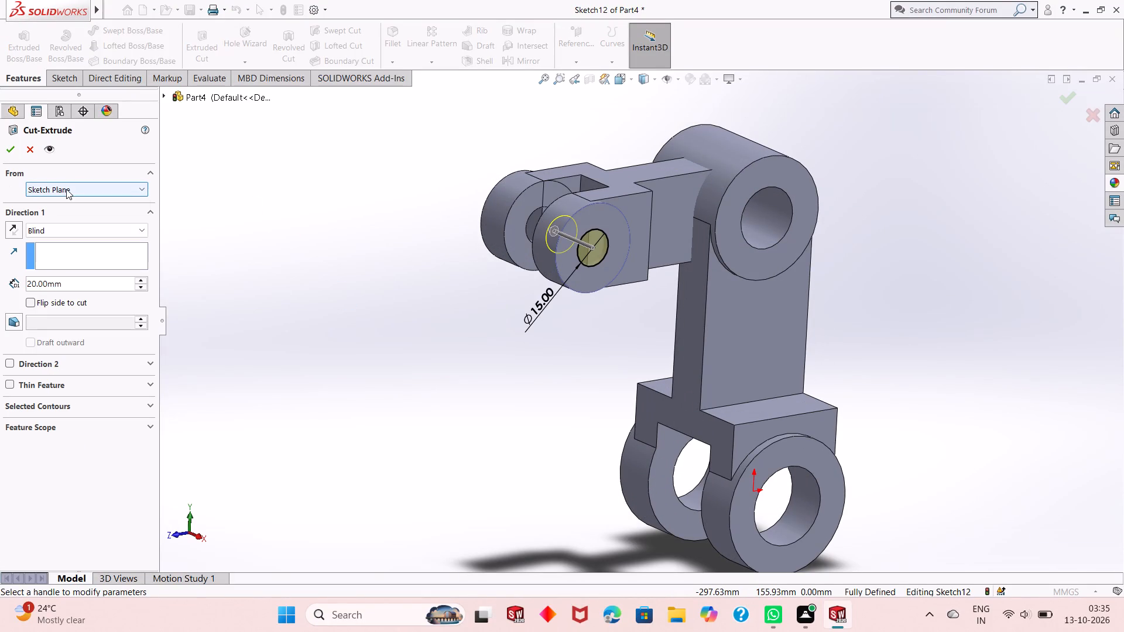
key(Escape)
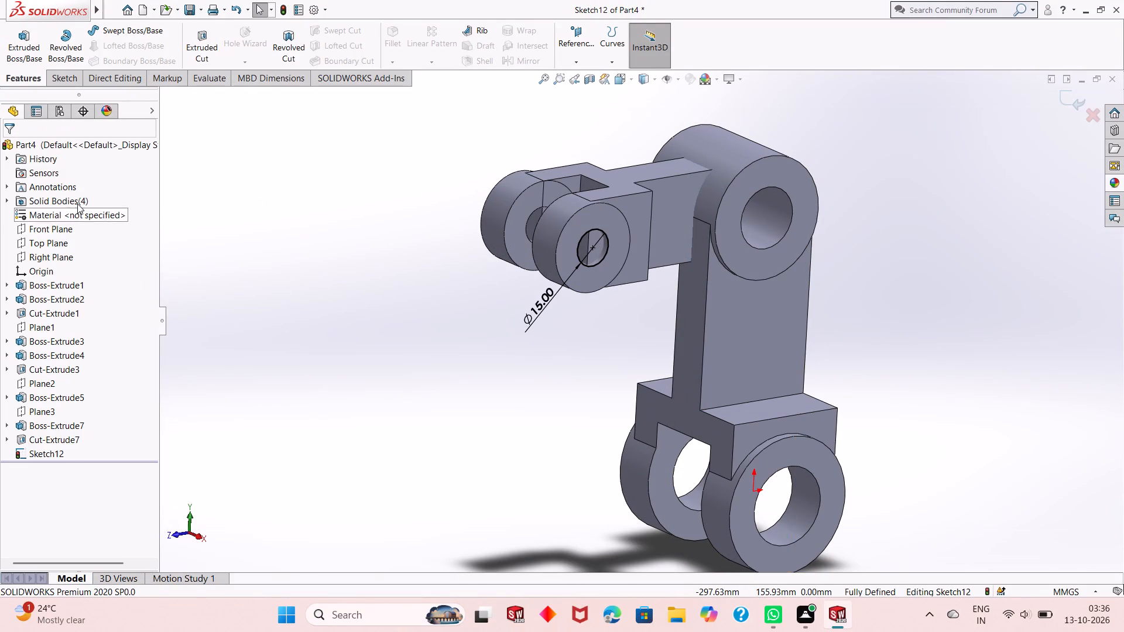
Cut the 15 mm circle through both halves of the side boss with Extruded Cut, end condition Through All.
click(206, 59)
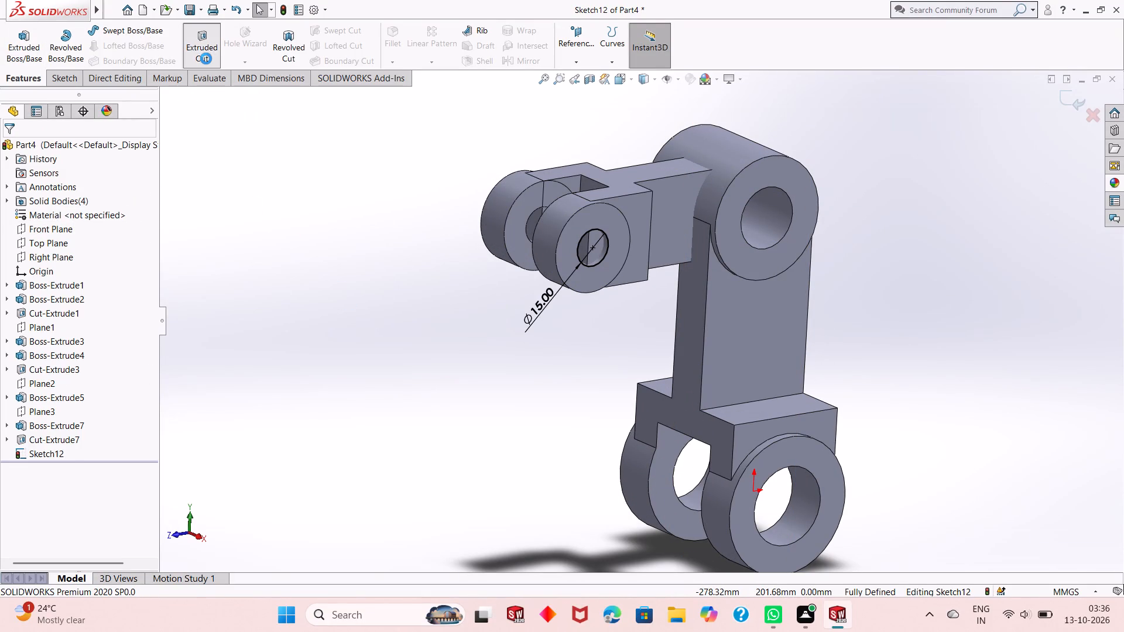
click(96, 234)
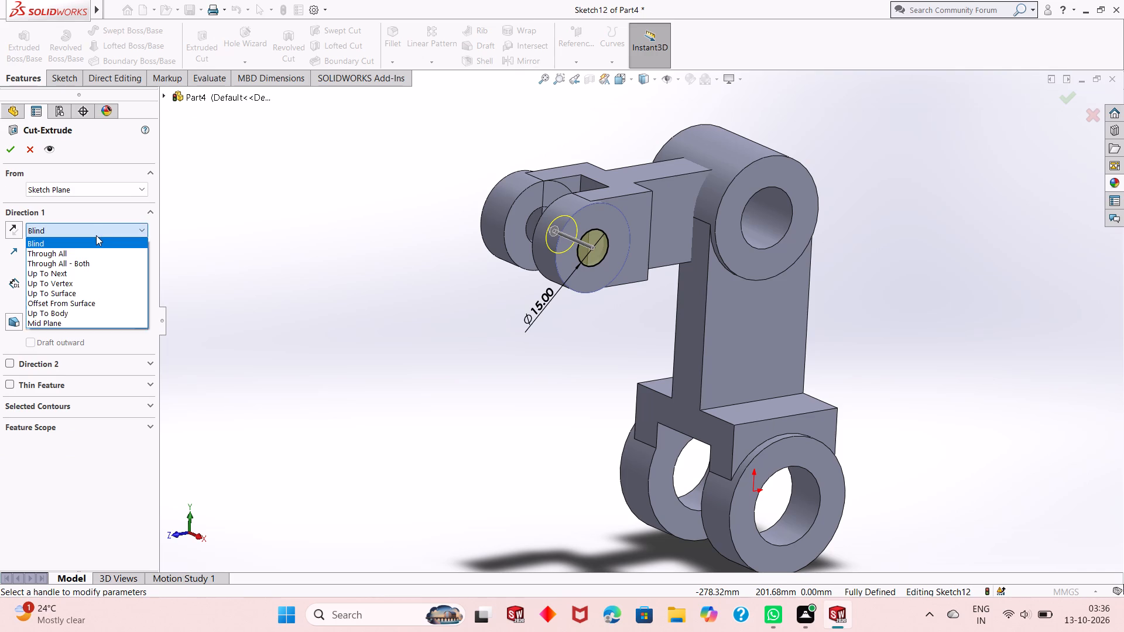
click(94, 246)
click(98, 233)
click(91, 253)
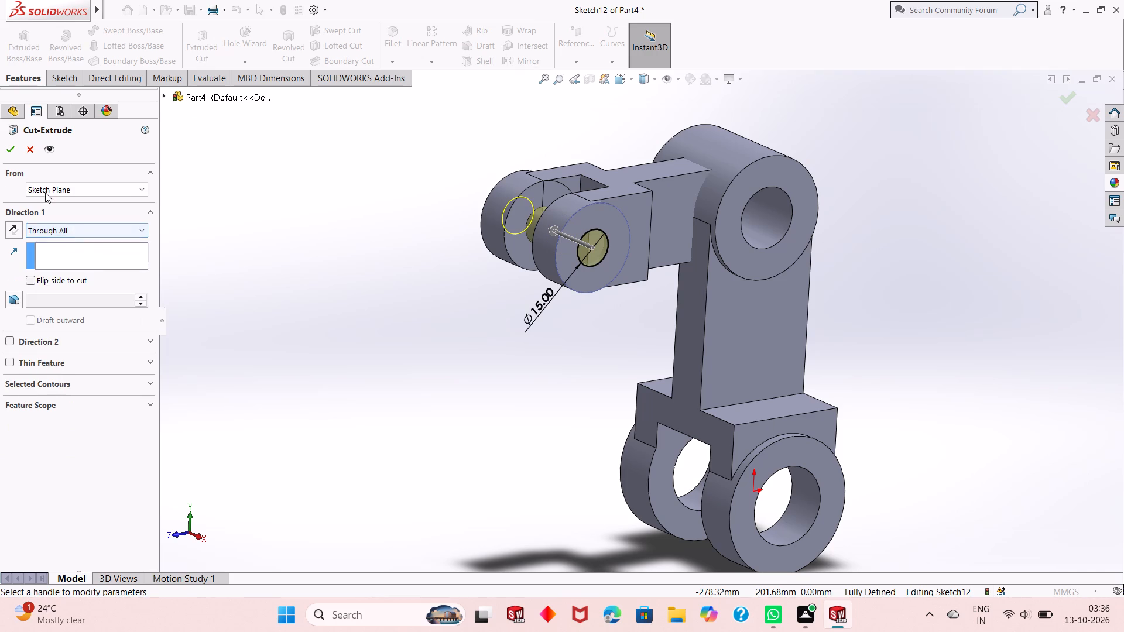
click(17, 152)
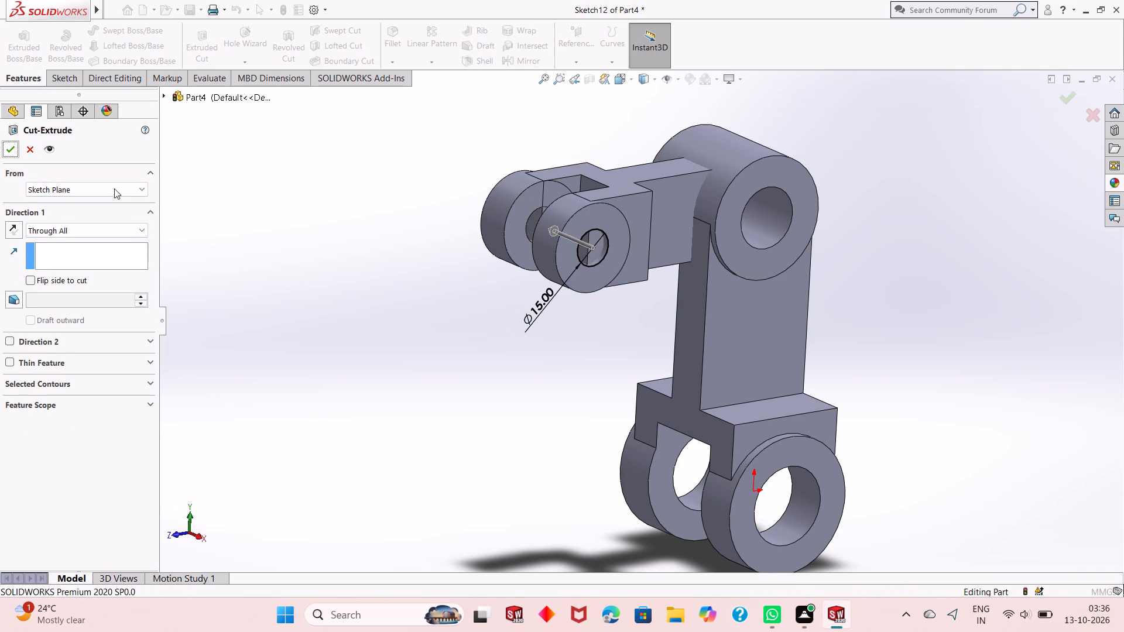
key(Escape)
key(Escape)
Inspect the 15 mm bore through both halves of the slotted side boss, along with the notched arm, from several sides.
middle_drag(532, 320, 522, 298)
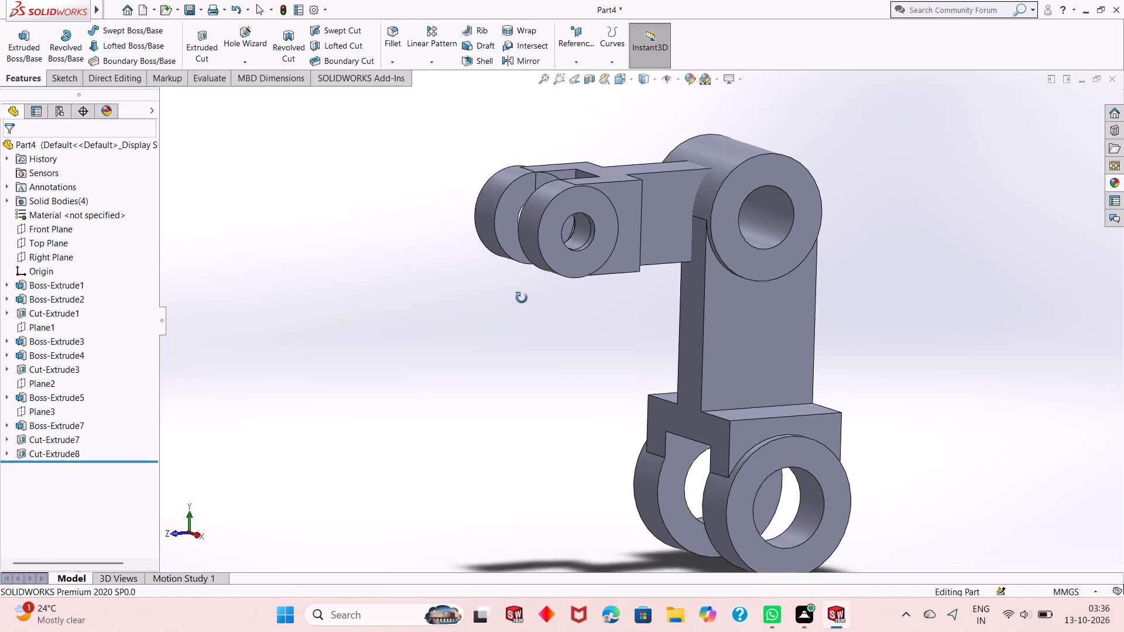
middle_drag(522, 298, 528, 344)
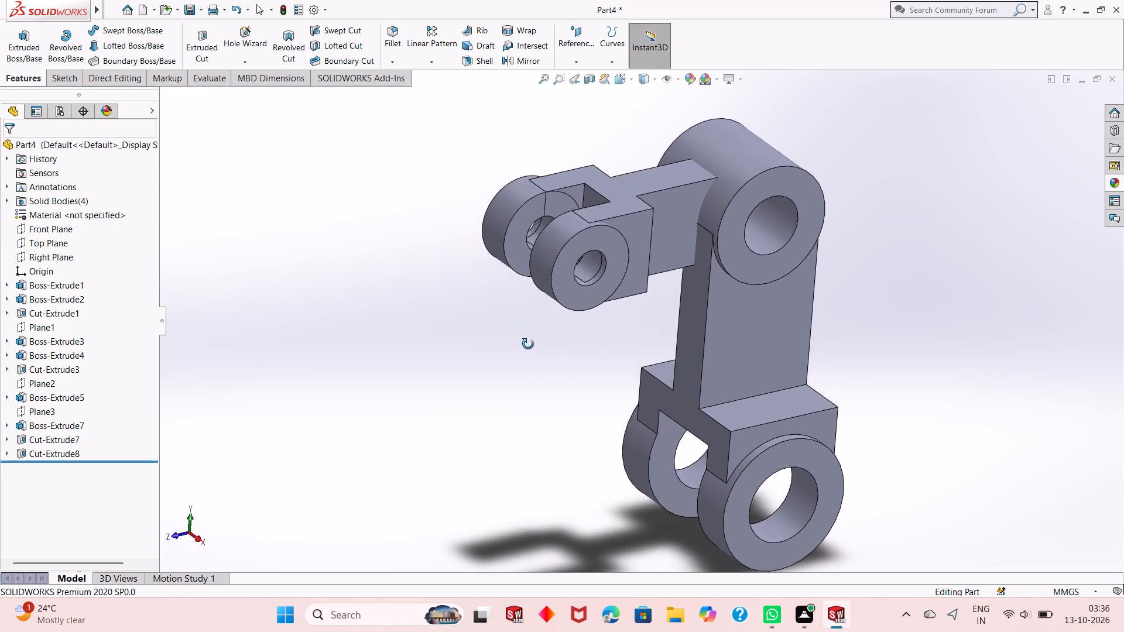
middle_drag(528, 344, 647, 375)
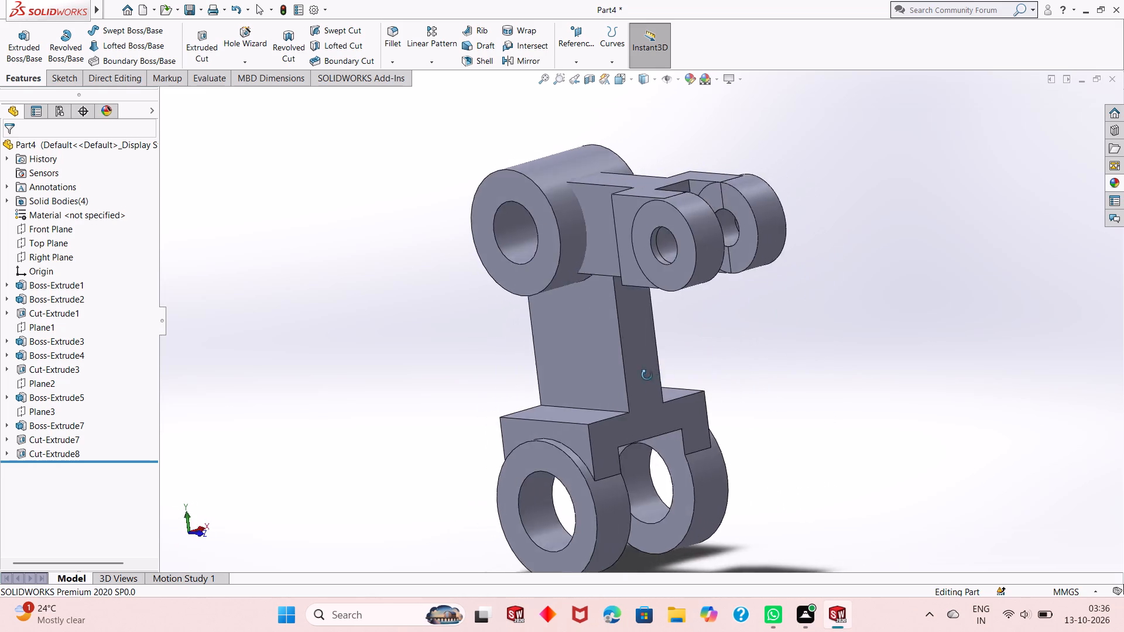
middle_drag(647, 375, 540, 444)
scroll(504, 288, down, 3)
middle_drag(501, 295, 514, 353)
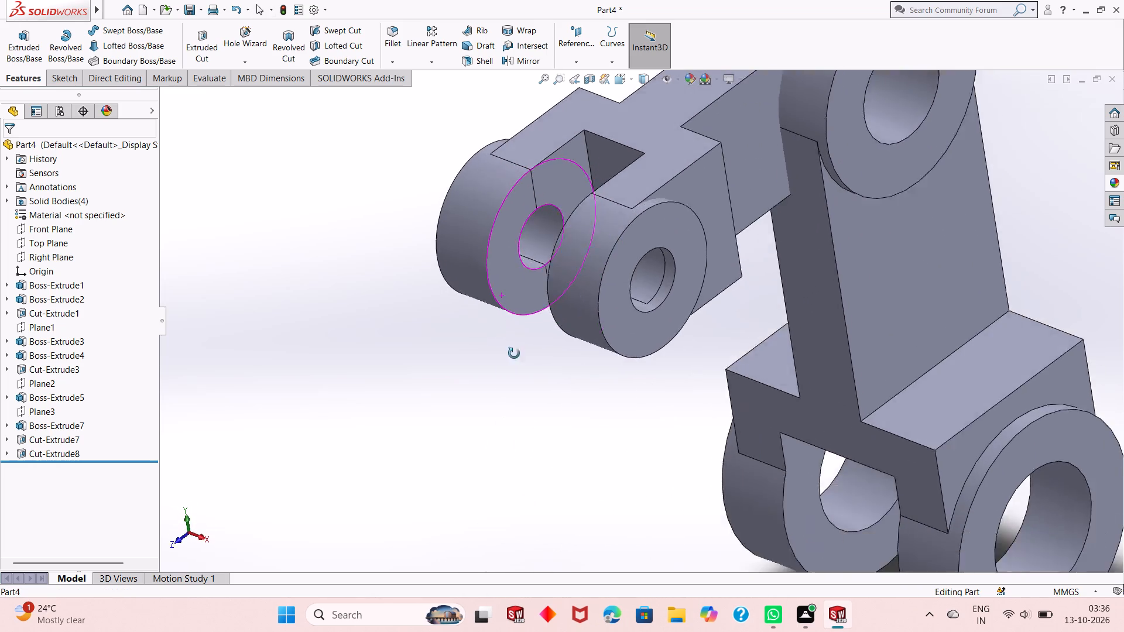
middle_drag(514, 353, 522, 373)
scroll(529, 233, down, 3)
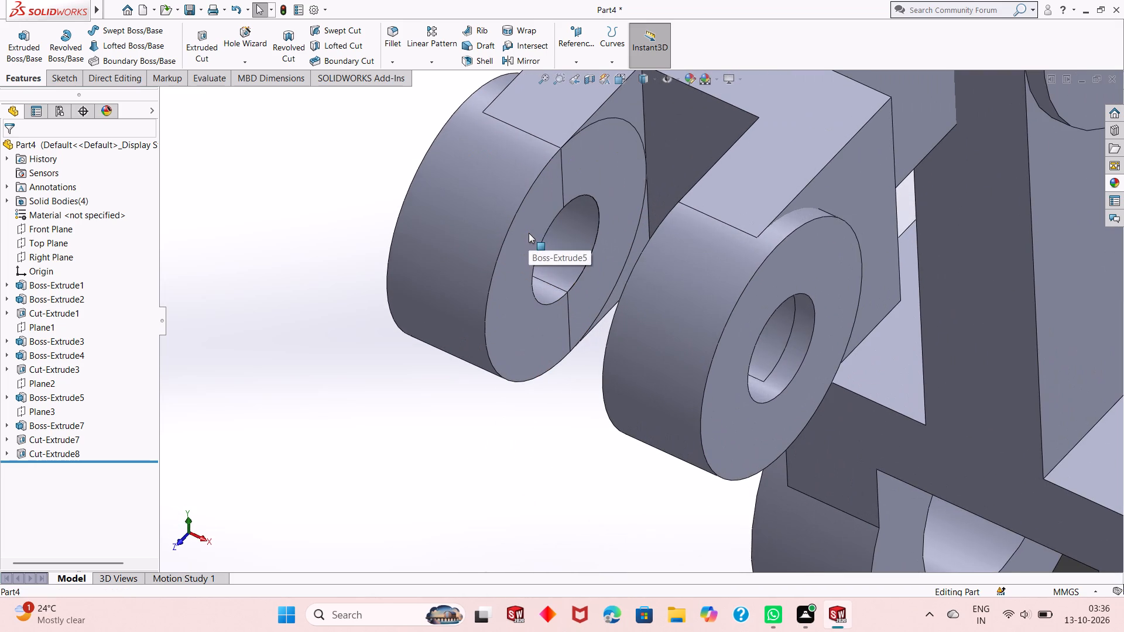
middle_drag(397, 212, 397, 245)
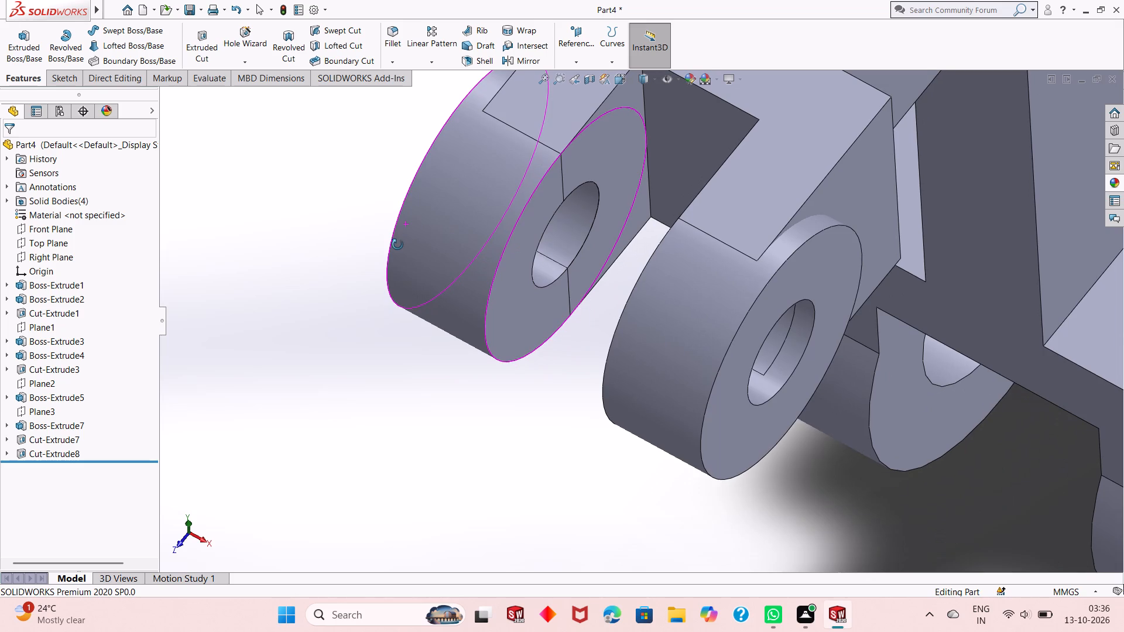
middle_drag(397, 245, 397, 246)
middle_drag(566, 351, 541, 254)
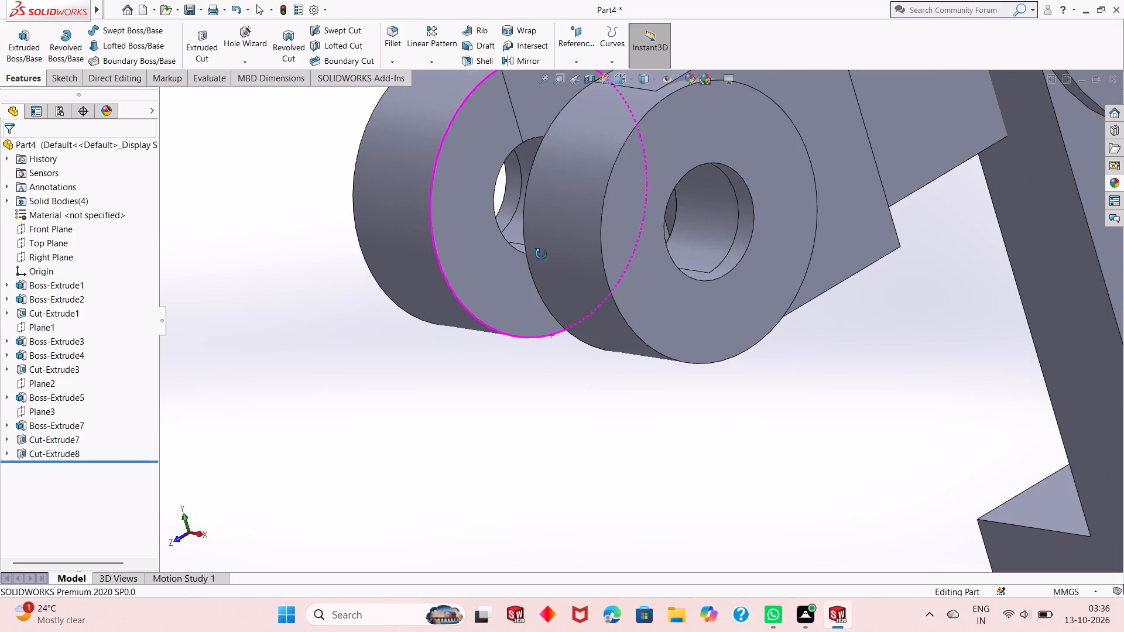
middle_drag(541, 254, 607, 207)
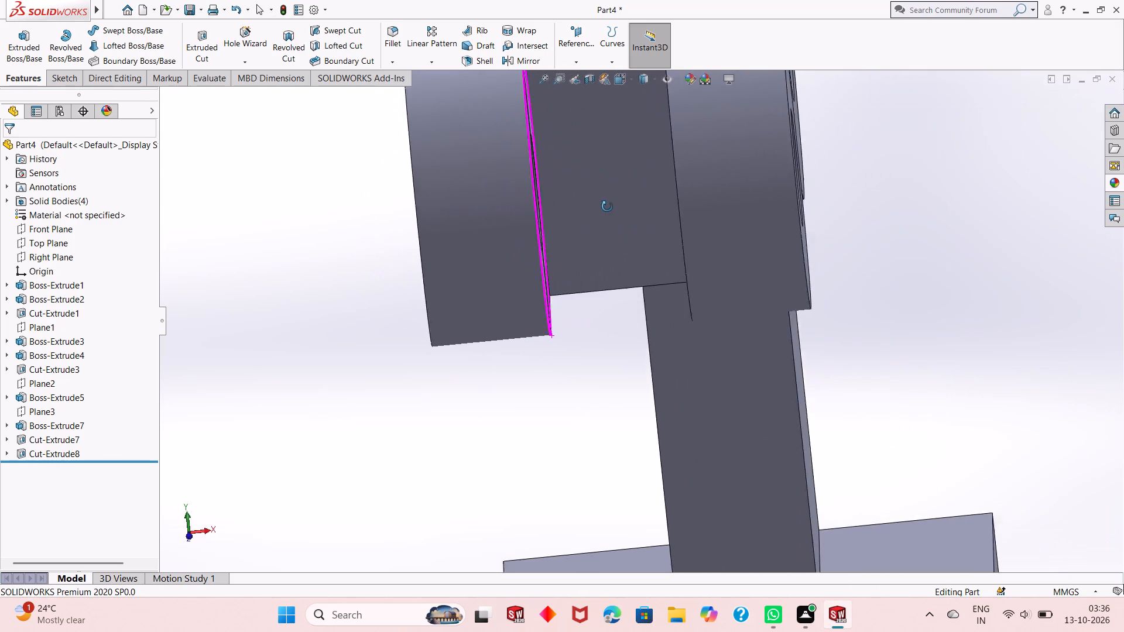
middle_drag(607, 207, 700, 311)
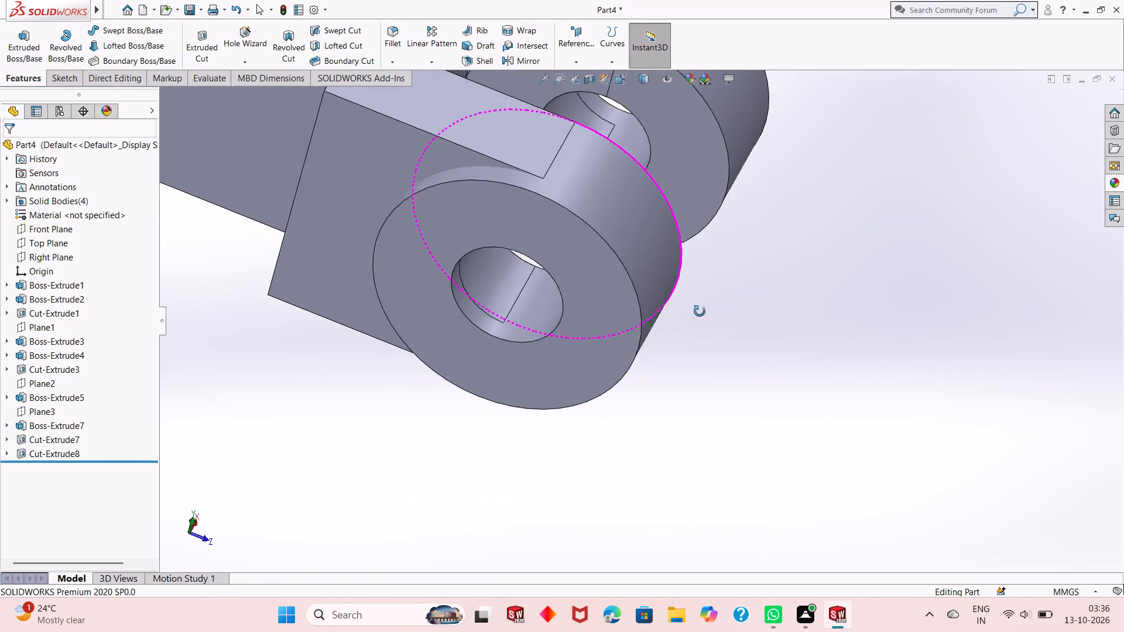
middle_drag(700, 311, 700, 335)
scroll(508, 307, up, 1)
middle_drag(677, 366, 658, 327)
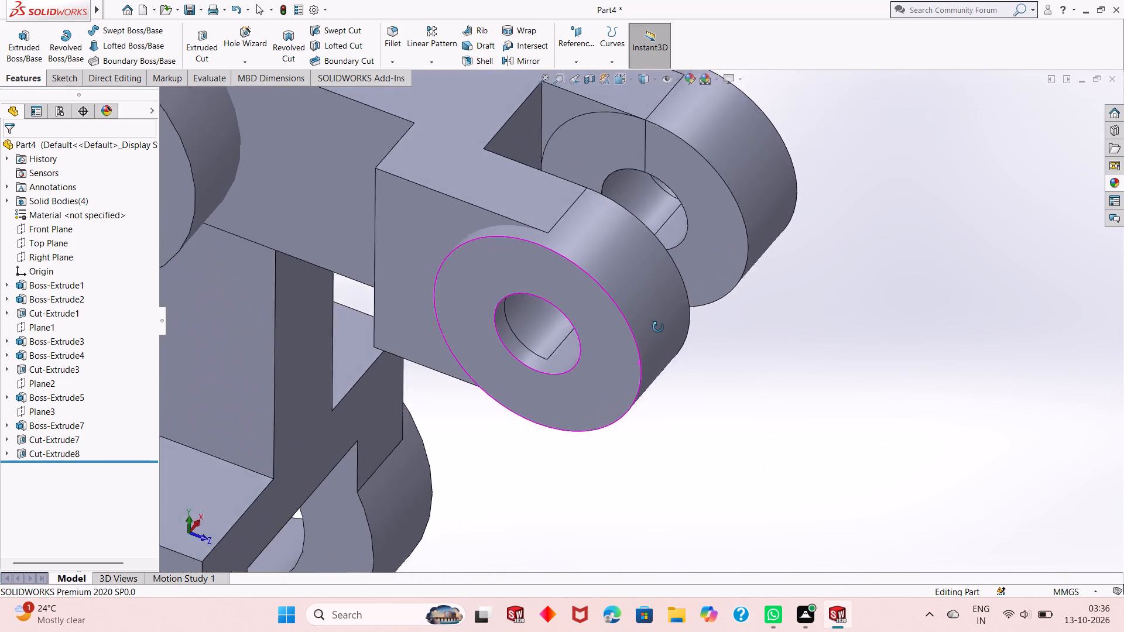
middle_drag(658, 327, 642, 263)
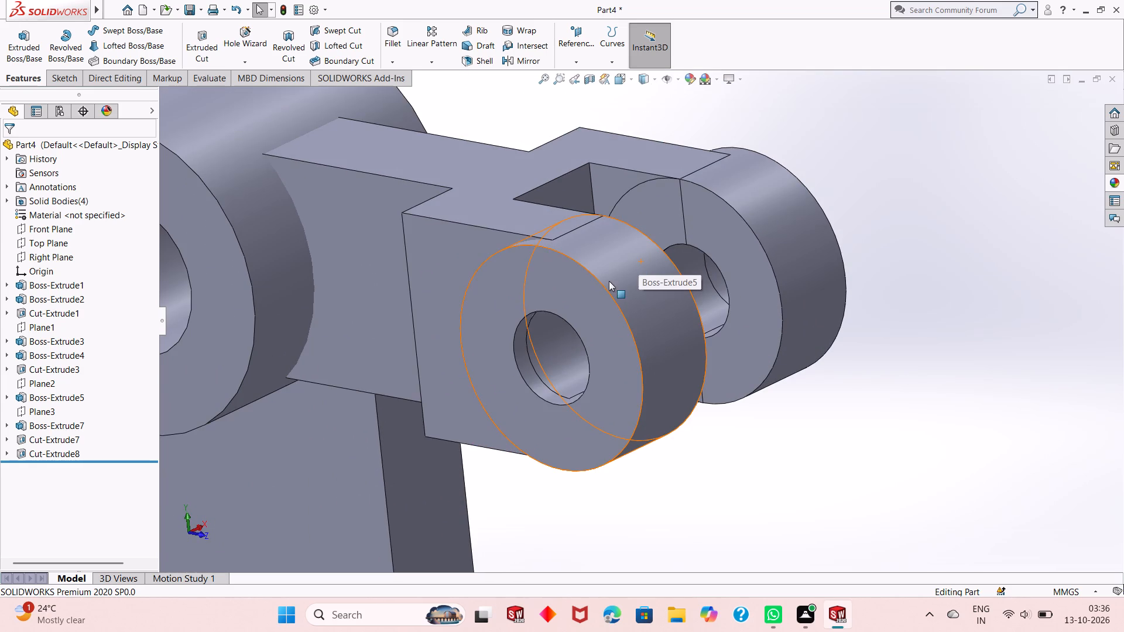
middle_drag(861, 383, 861, 383)
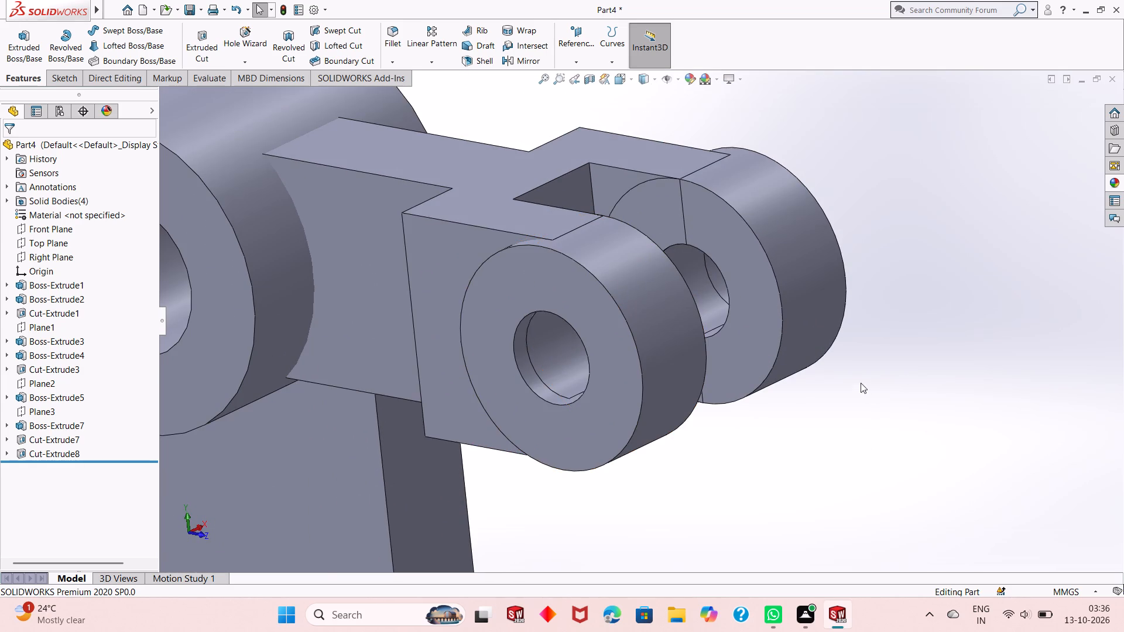
middle_drag(861, 383, 818, 404)
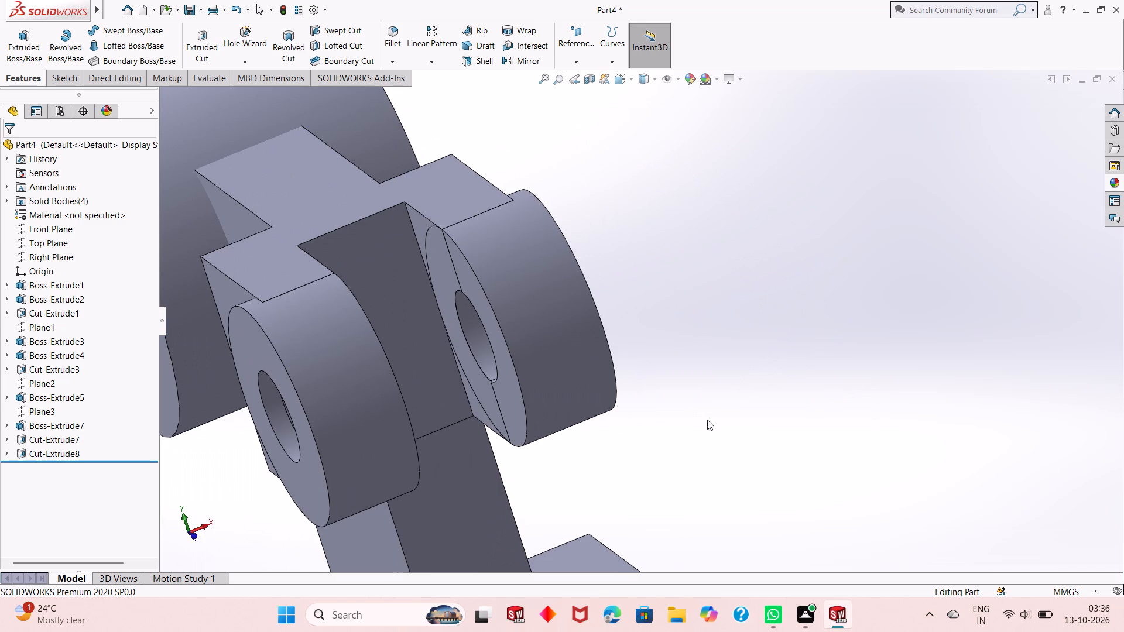
scroll(619, 410, up, 2)
middle_drag(735, 345, 757, 317)
middle_click(757, 317)
scroll(757, 314, up, 1)
middle_drag(779, 349, 656, 315)
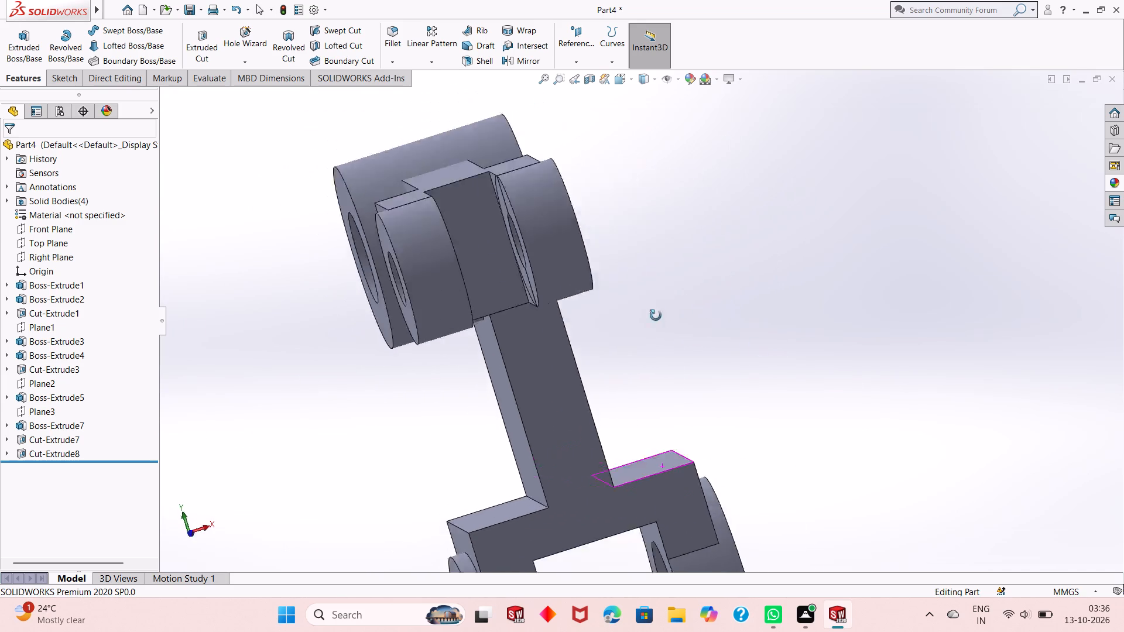
middle_drag(656, 315, 677, 465)
scroll(605, 344, up, 2)
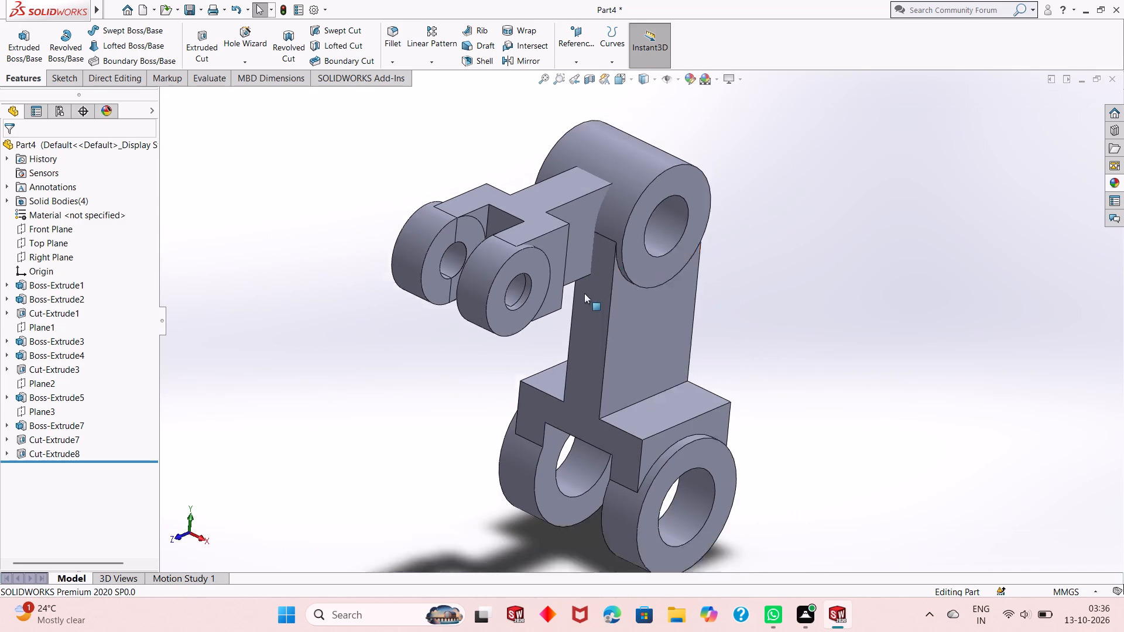
scroll(584, 293, up, 1)
middle_drag(575, 276, 543, 252)
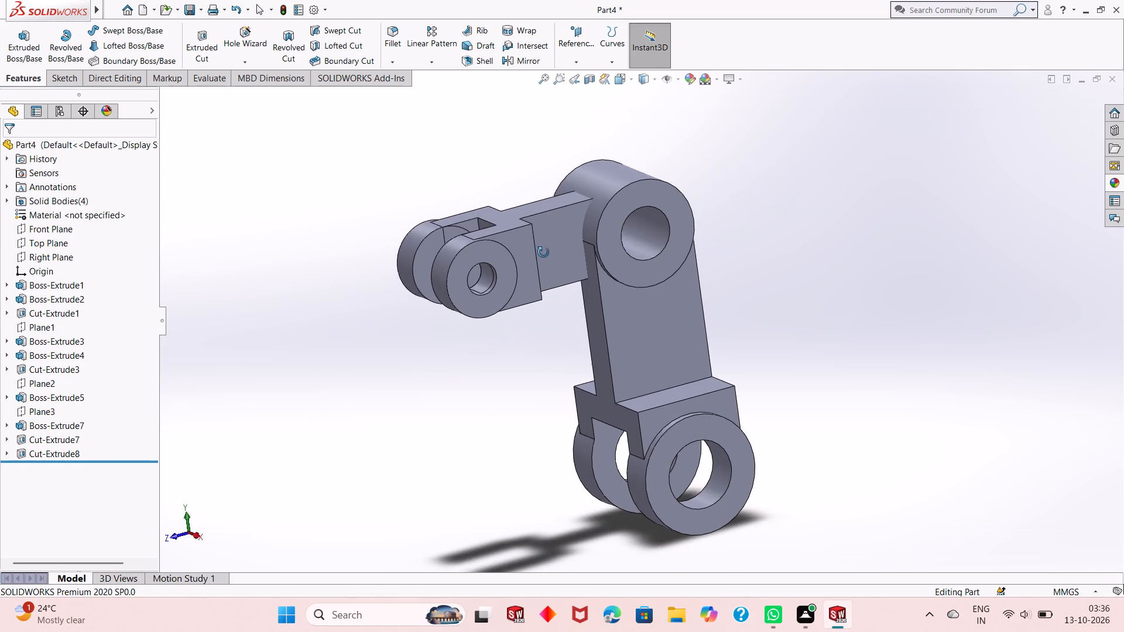
middle_drag(543, 252, 543, 258)
key(Escape)
key(Escape)
middle_drag(530, 297, 530, 301)
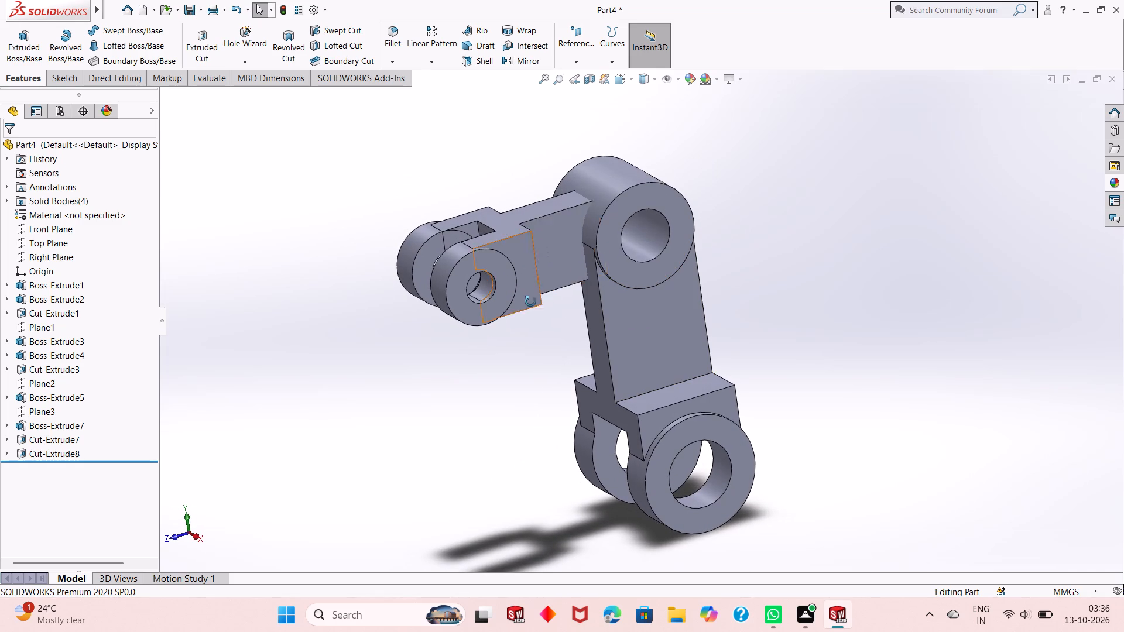
middle_drag(530, 301, 559, 362)
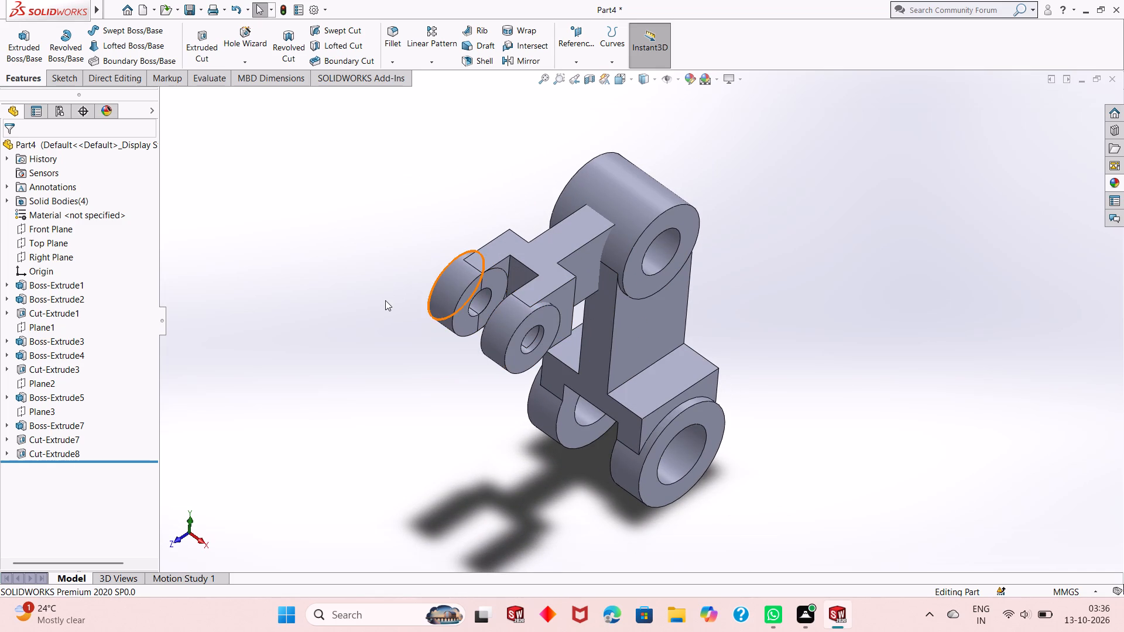
middle_drag(604, 339, 582, 273)
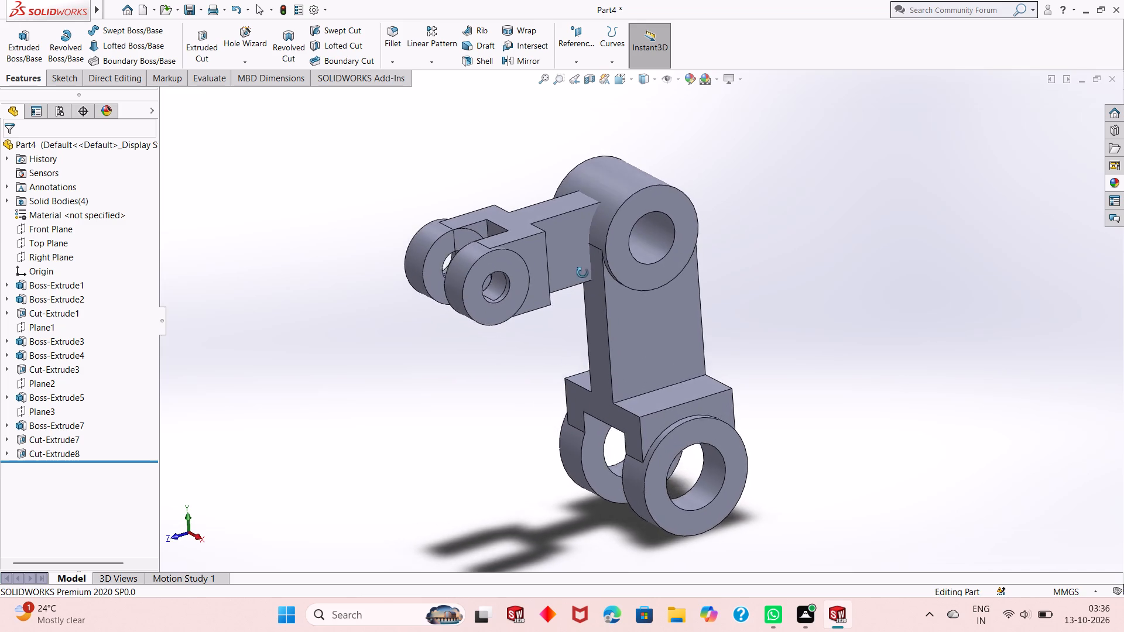
middle_drag(582, 273, 578, 248)
scroll(433, 229, down, 3)
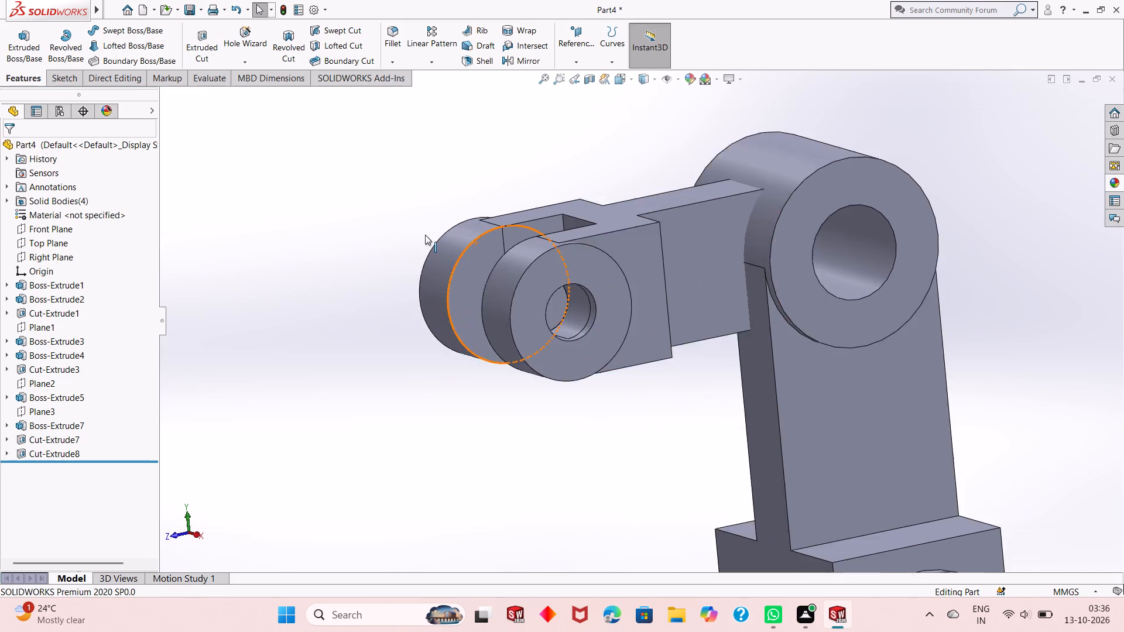
scroll(425, 235, down, 2)
scroll(590, 267, down, 4)
scroll(518, 276, up, 2)
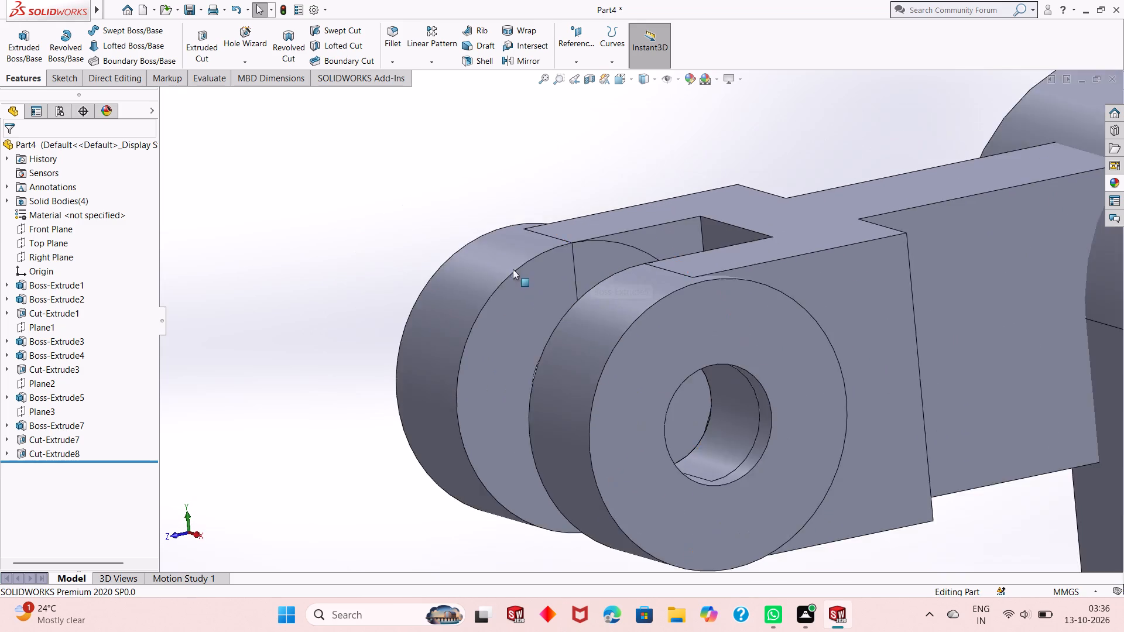
scroll(513, 269, up, 12)
Examine the whole link from different angles, checking the upper boss, web, lower fork, arm and side boss.
scroll(708, 342, down, 3)
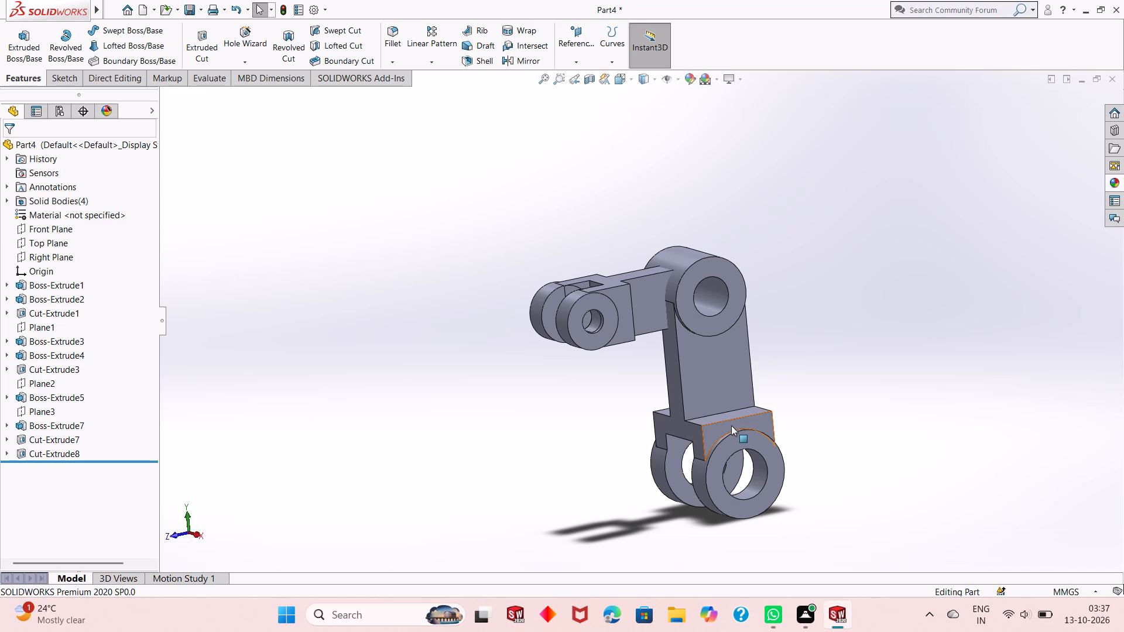
middle_drag(732, 435, 755, 404)
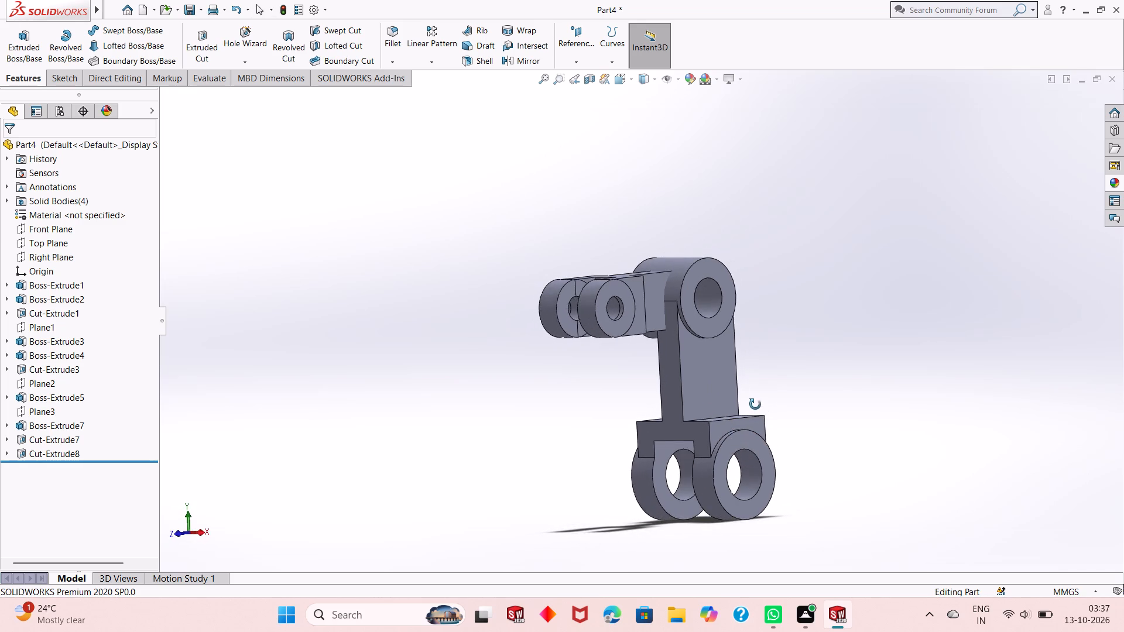
middle_drag(755, 404, 746, 469)
scroll(710, 404, up, 1)
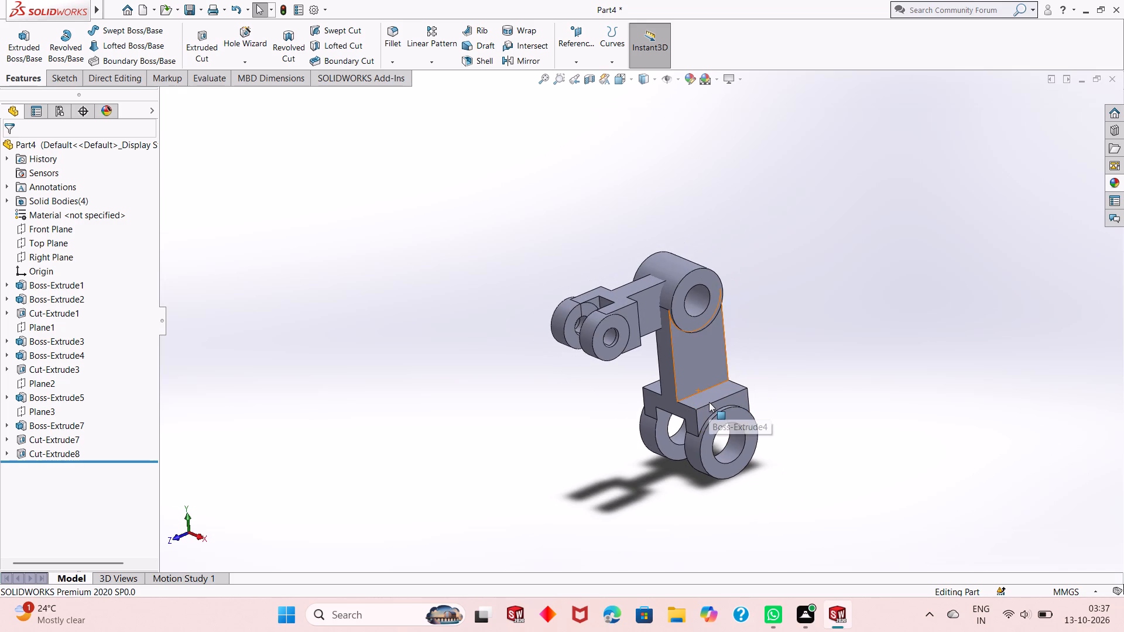
middle_drag(709, 402, 759, 270)
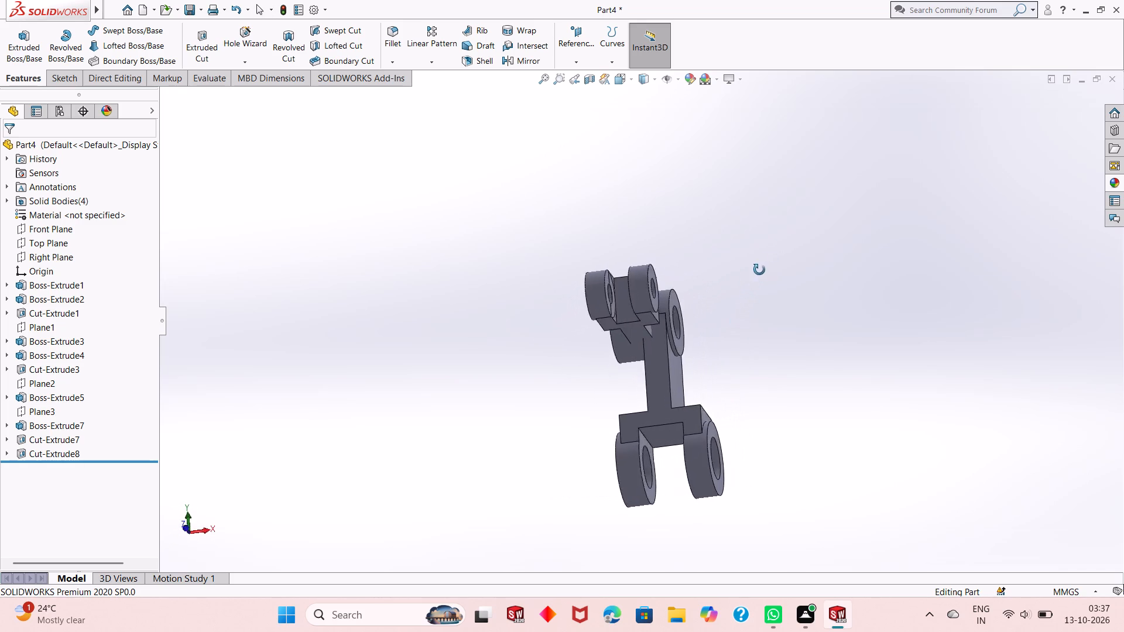
middle_drag(759, 270, 753, 366)
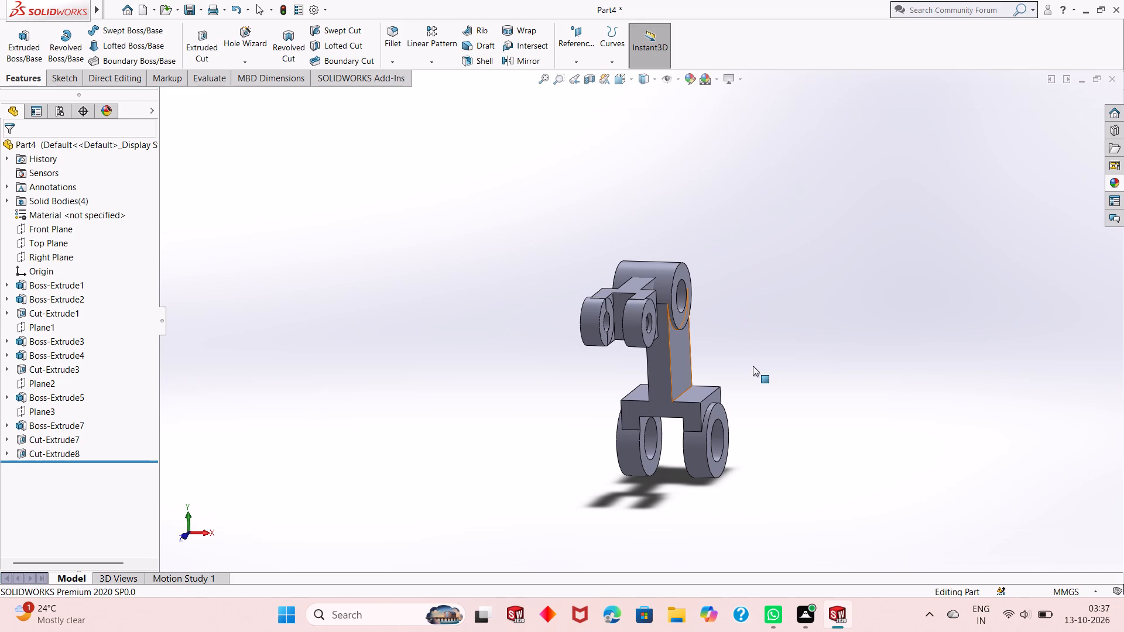
middle_drag(697, 356, 745, 219)
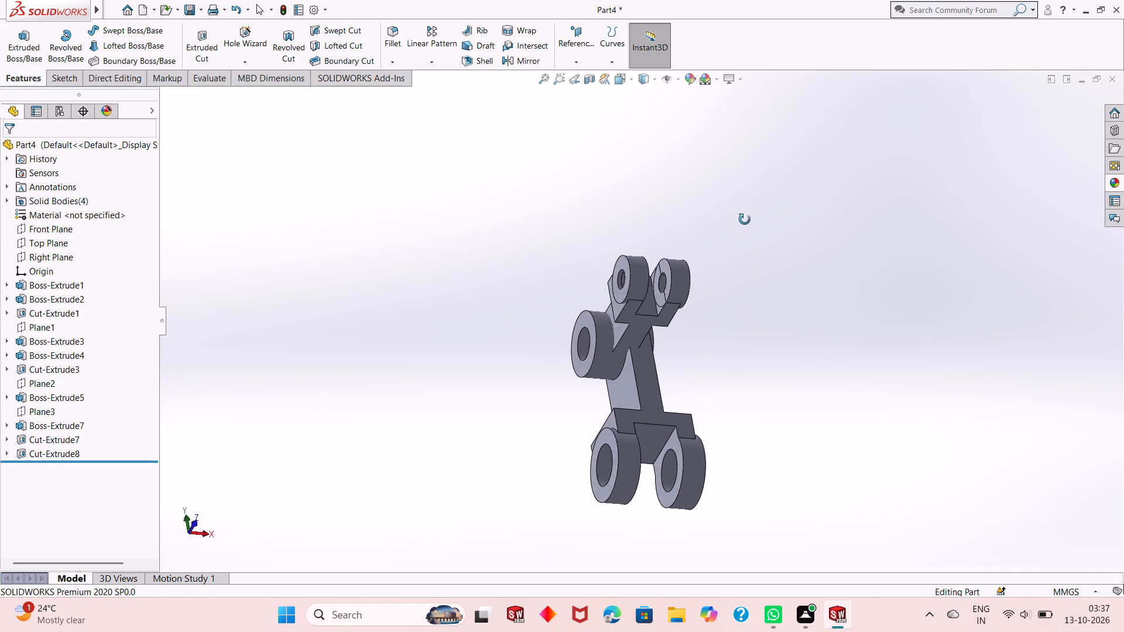
middle_drag(745, 219, 651, 417)
scroll(701, 259, down, 2)
middle_drag(665, 308, 652, 342)
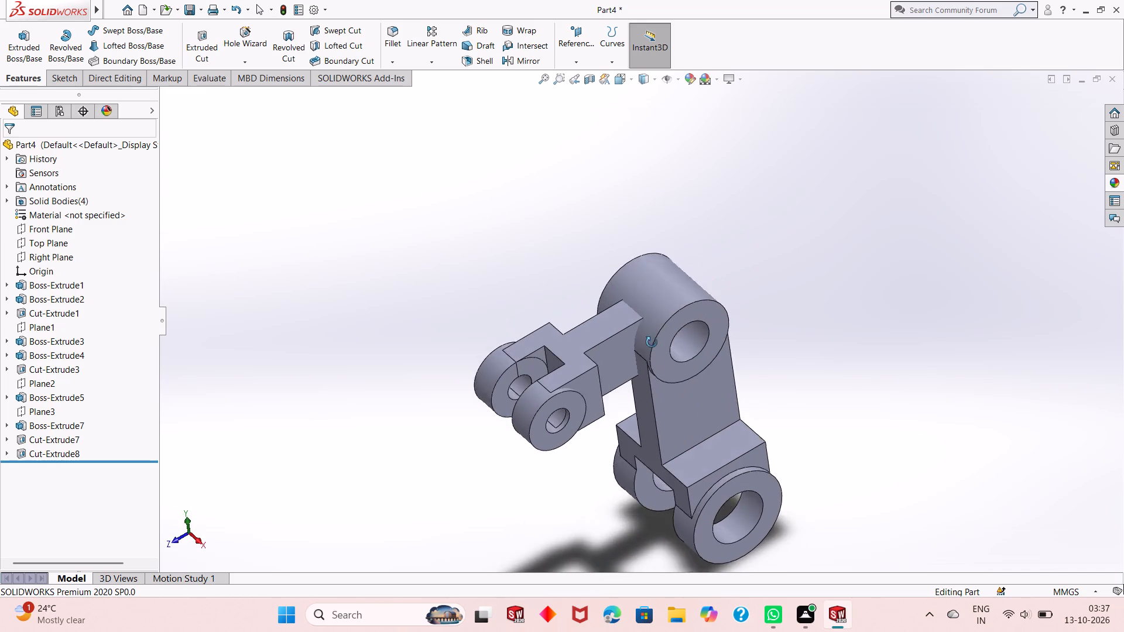
middle_drag(652, 342, 650, 344)
scroll(640, 342, up, 2)
middle_drag(646, 345, 647, 263)
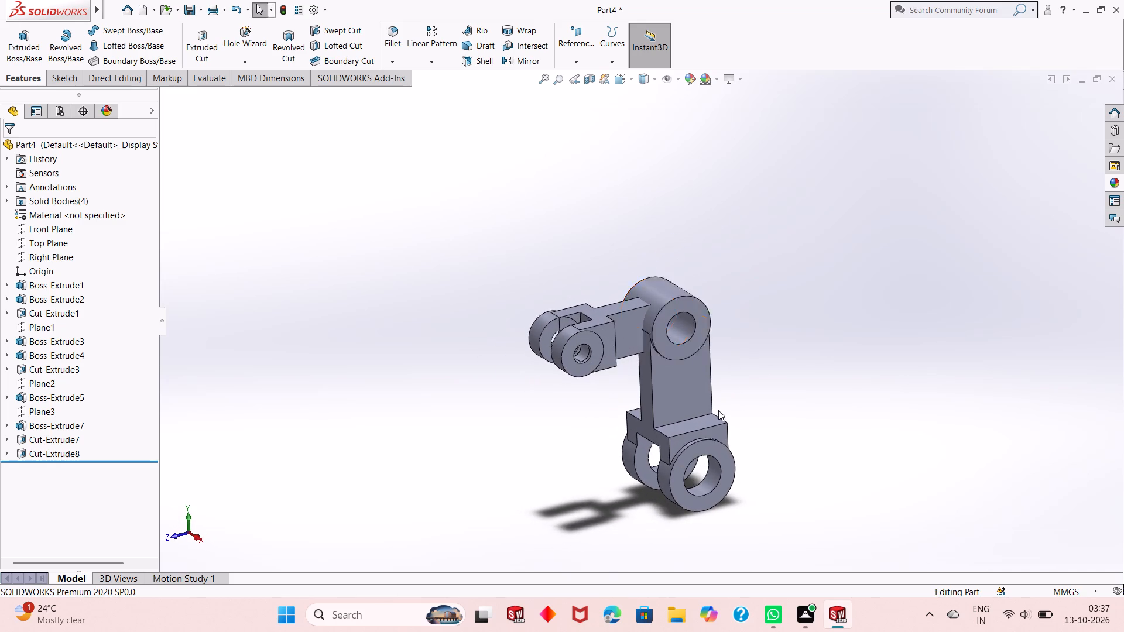
scroll(719, 412, down, 3)
middle_drag(617, 384, 622, 346)
scroll(584, 345, up, 2)
middle_drag(567, 343, 565, 379)
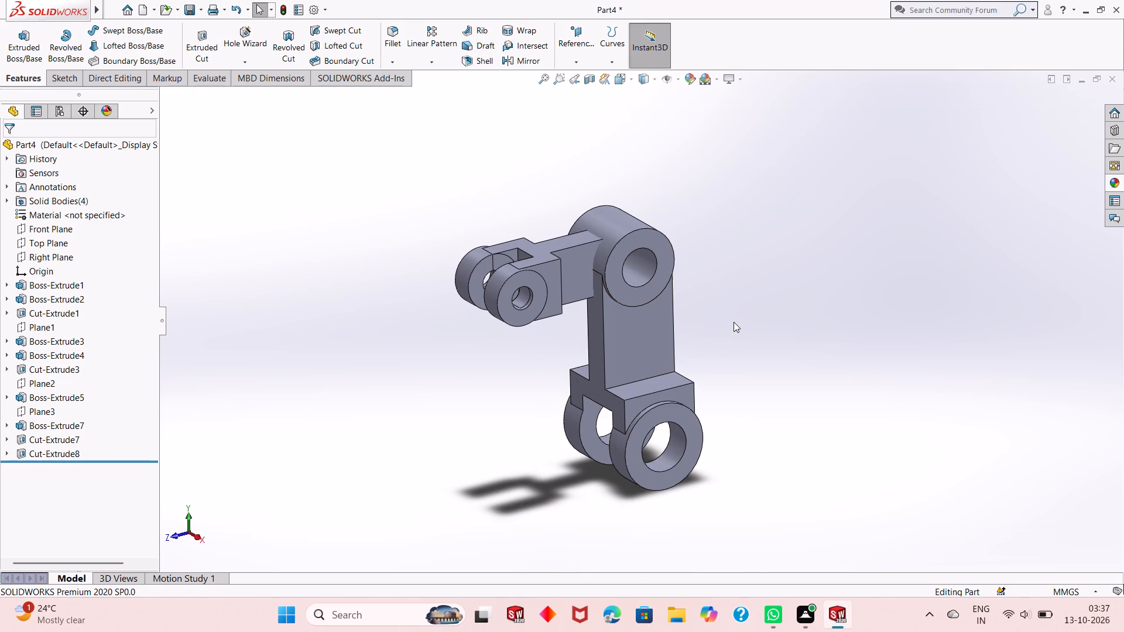
middle_drag(719, 389, 756, 329)
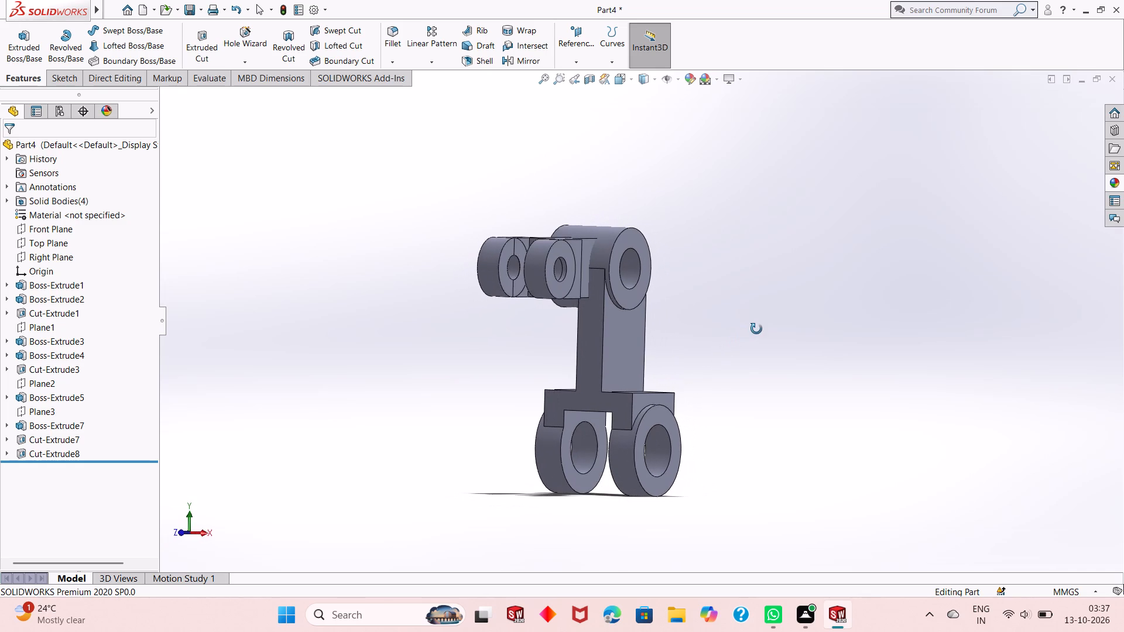
middle_drag(756, 329, 736, 360)
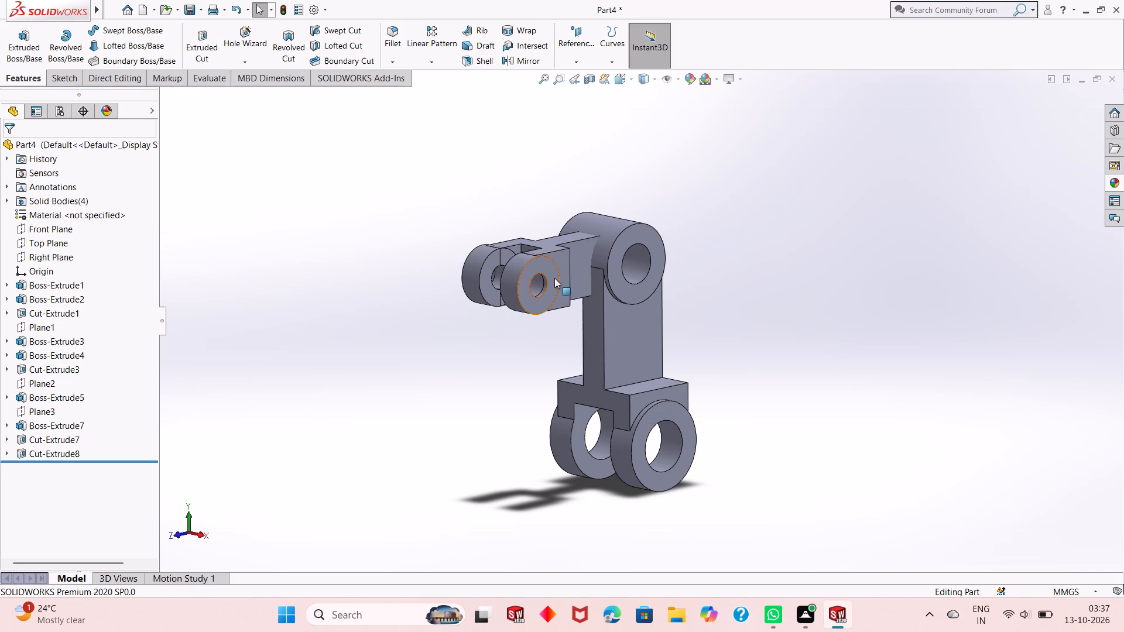
middle_drag(766, 282, 774, 364)
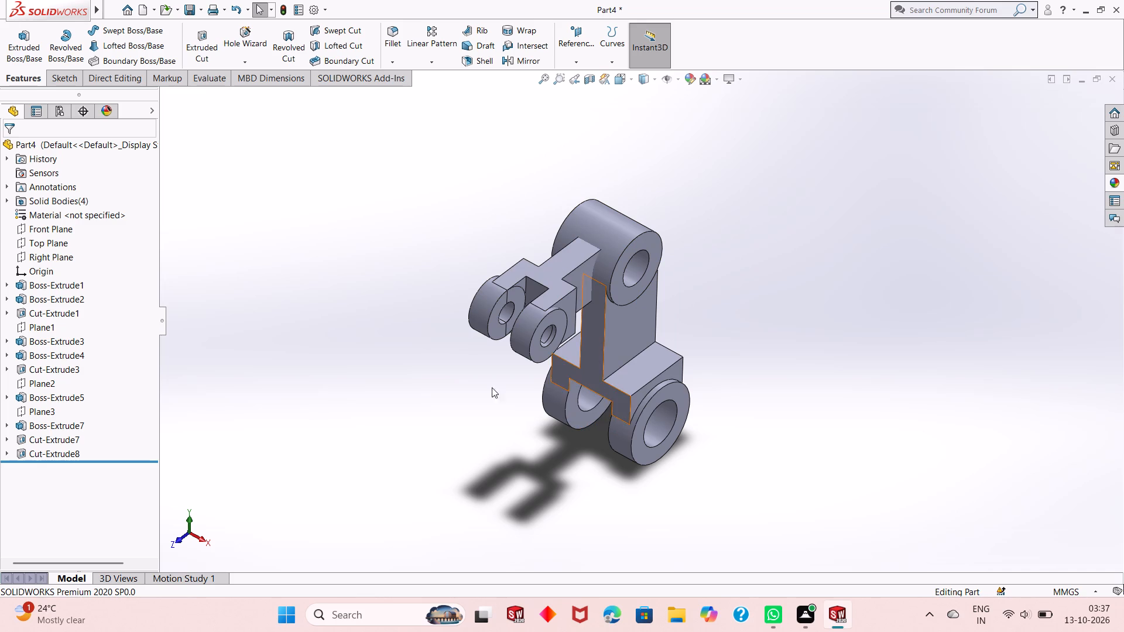
middle_drag(645, 343, 638, 256)
scroll(536, 246, down, 3)
middle_drag(517, 287, 533, 349)
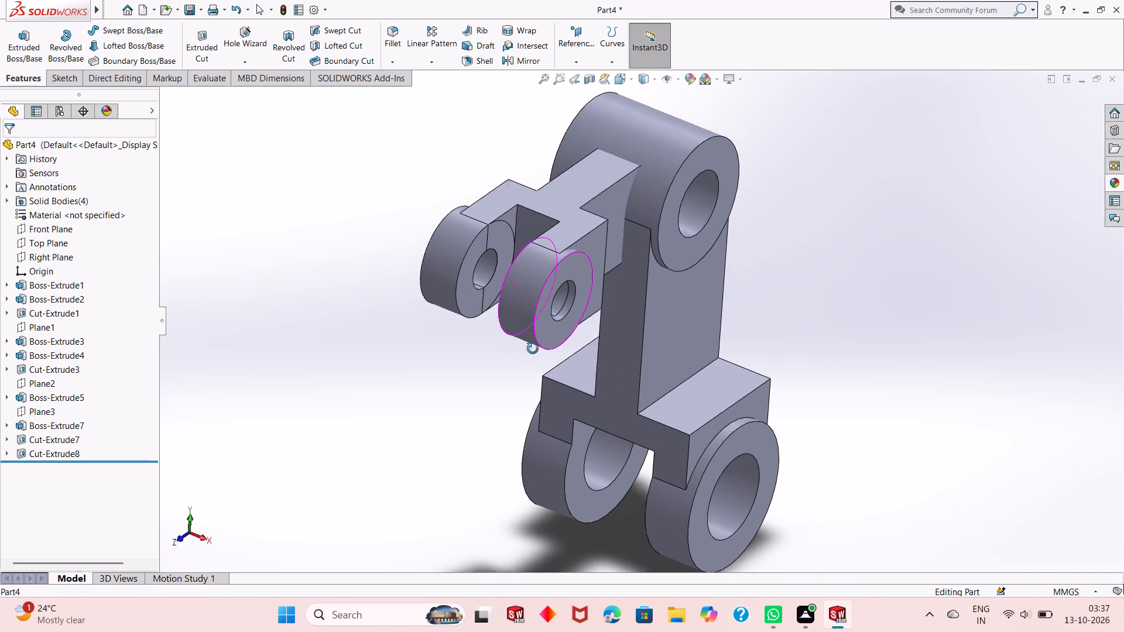
middle_drag(533, 349, 533, 349)
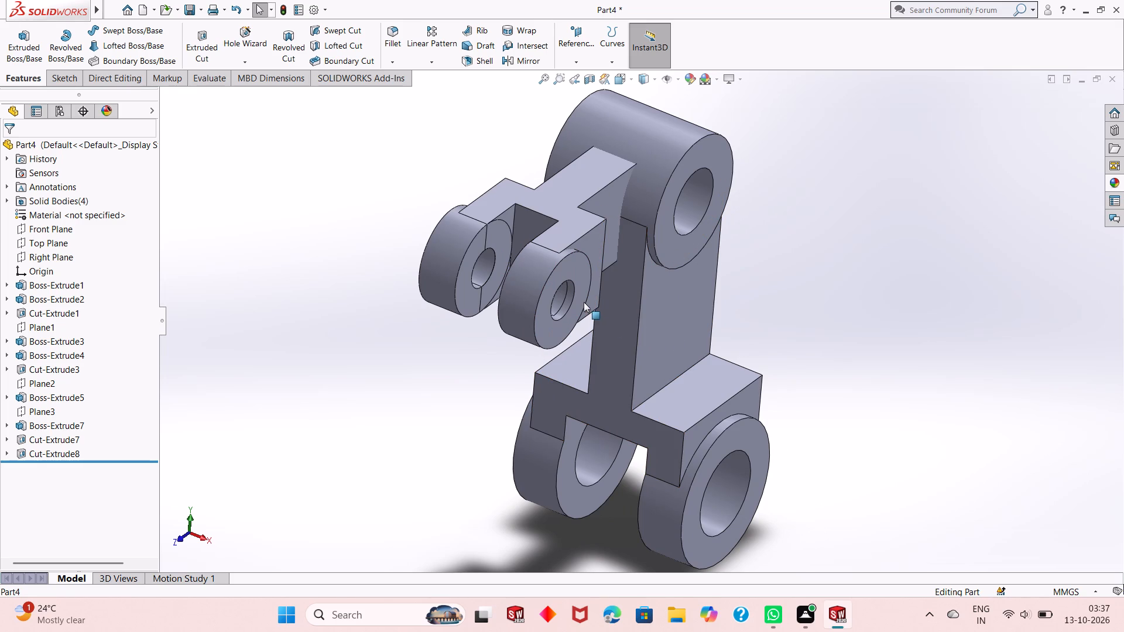
Undo the 15 mm bore cut, its sketch and the side boss's slot cut, back to the rectangular slot sketch.
key(ctrl+z)
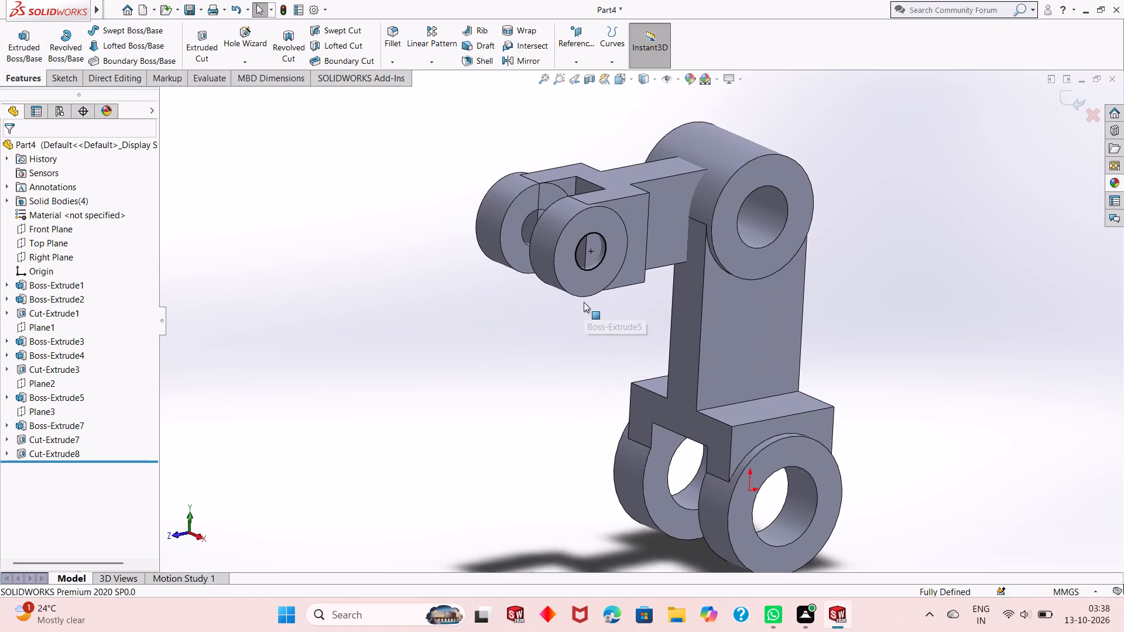
key(ctrl+z)
key(ctrl+z)
key(ctrl+z)
key(ctrl+z)
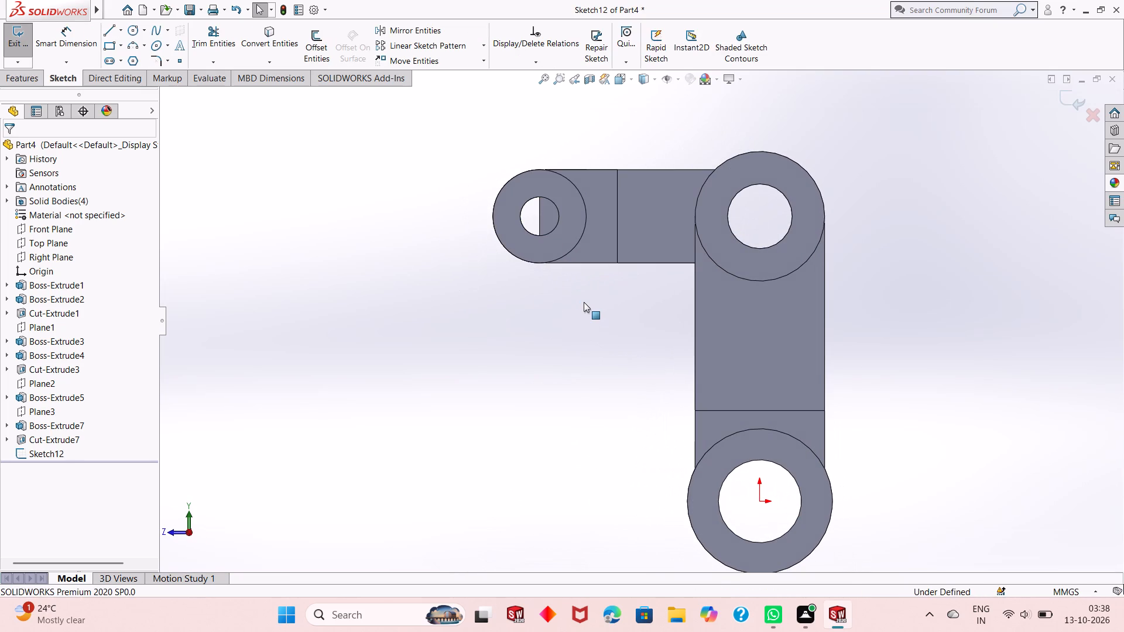
key(ctrl+z)
key(ctrl+z)
key(ctrl+z)
key(ctrl+z)
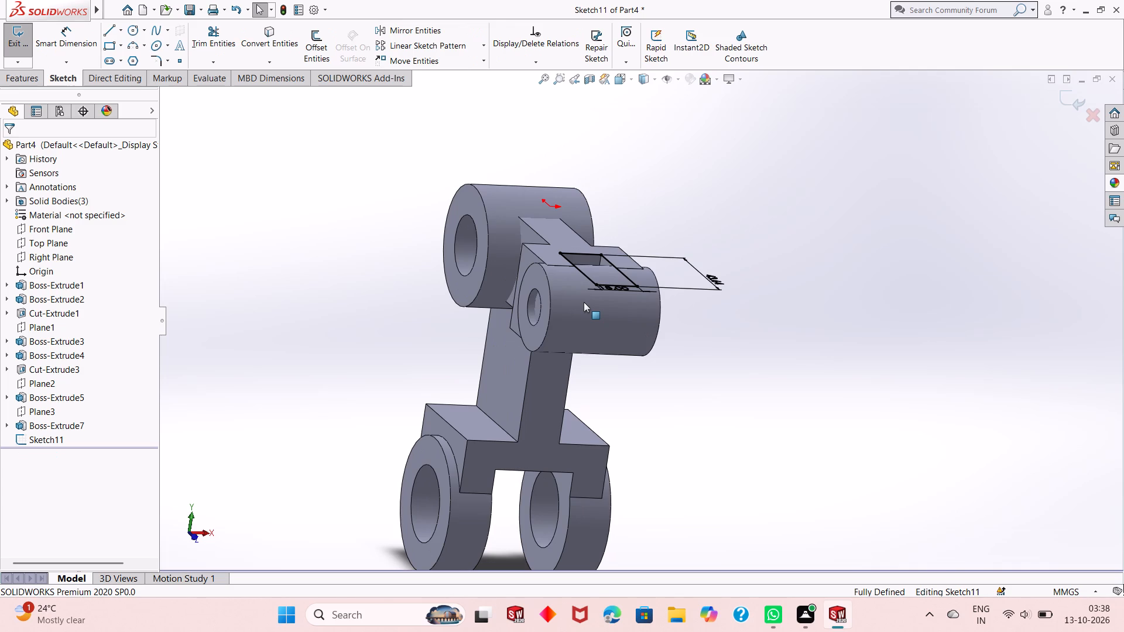
scroll(485, 468, up, 1)
middle_drag(666, 476, 622, 455)
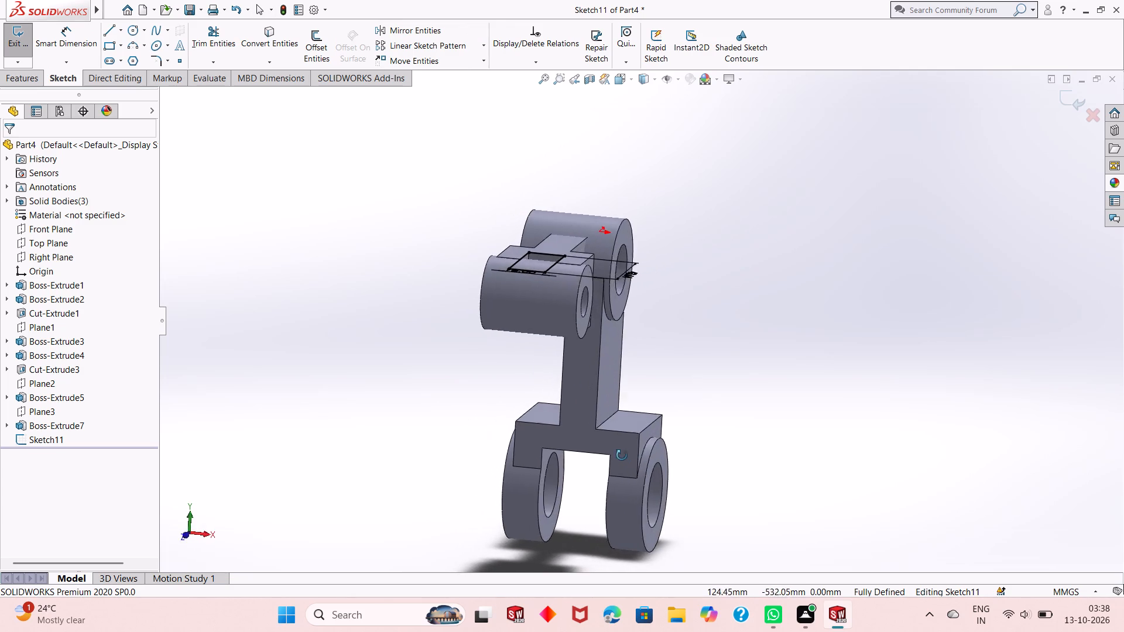
middle_drag(622, 455, 567, 479)
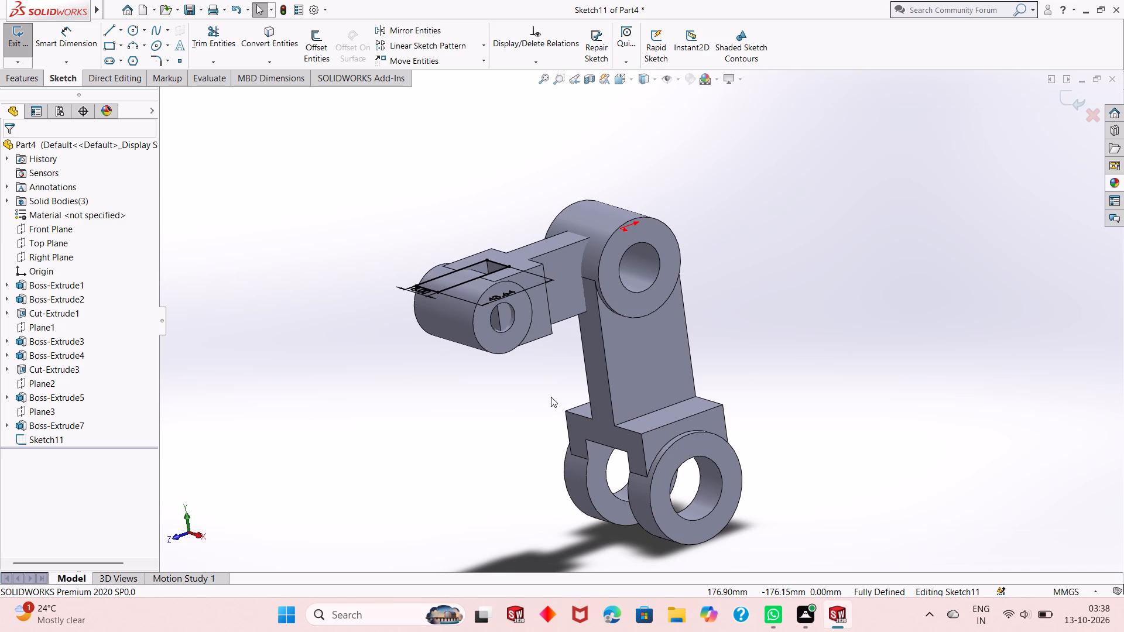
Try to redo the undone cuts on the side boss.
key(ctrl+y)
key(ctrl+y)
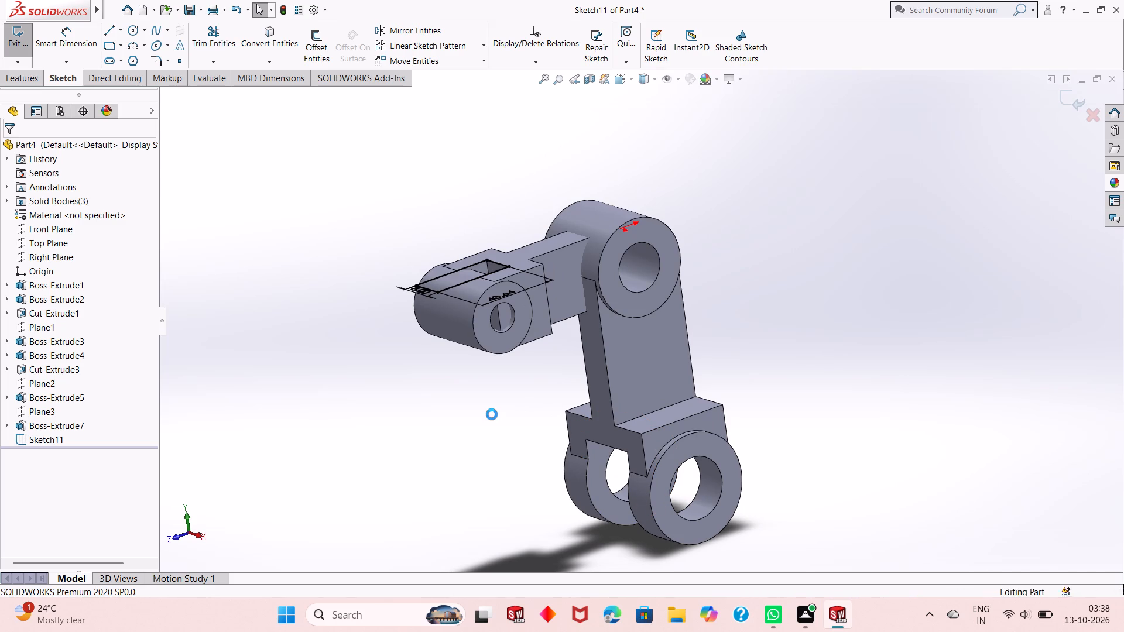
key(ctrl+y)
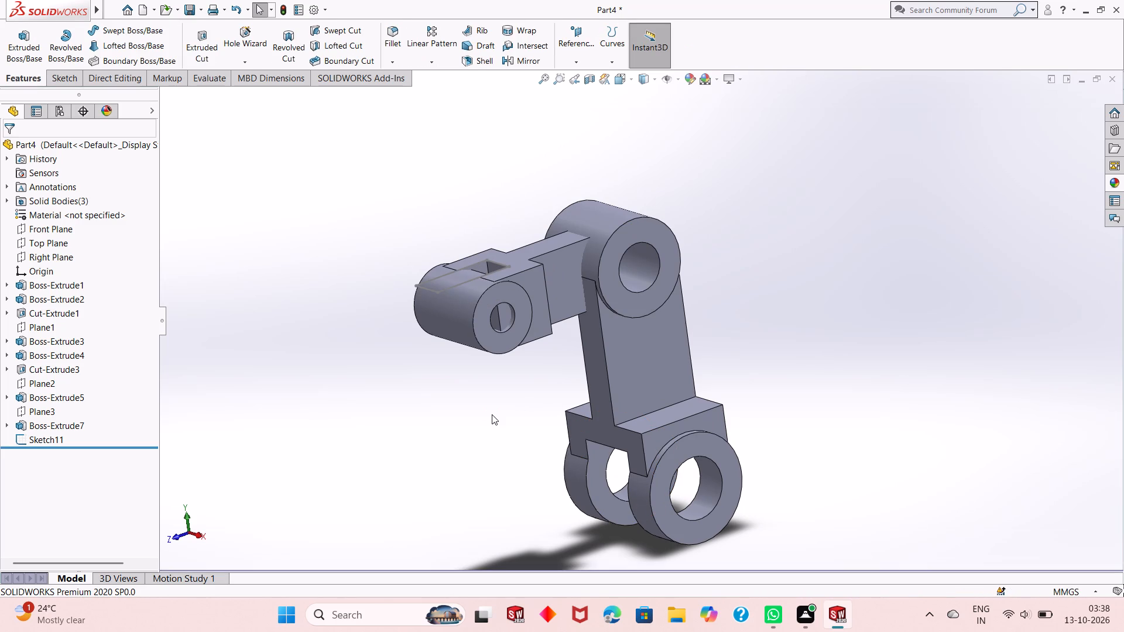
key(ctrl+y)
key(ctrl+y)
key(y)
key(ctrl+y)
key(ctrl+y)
Cut the rectangular slot sketch through the side boss with Extruded Cut, end condition Through All, keeping all bodies.
middle_drag(494, 366, 524, 281)
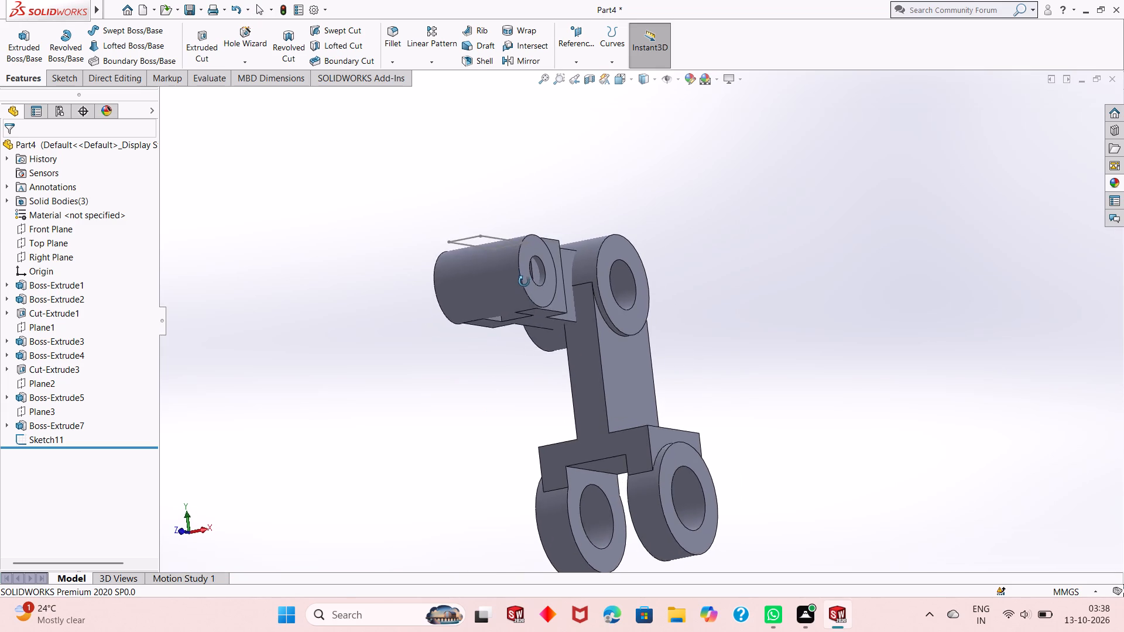
middle_drag(524, 281, 524, 324)
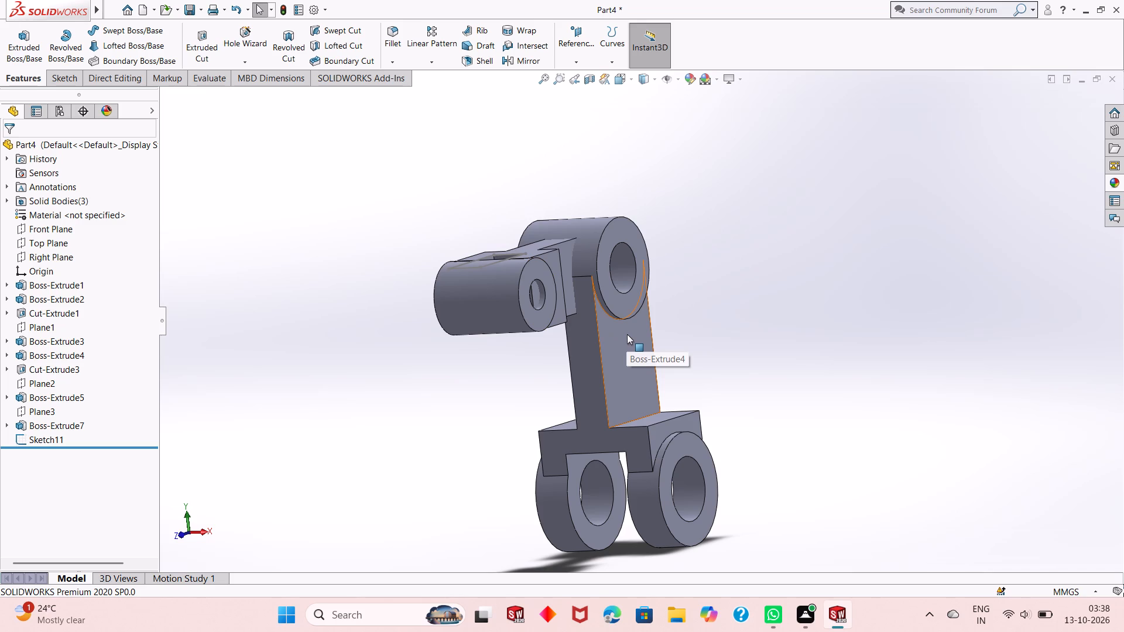
middle_drag(556, 311, 526, 368)
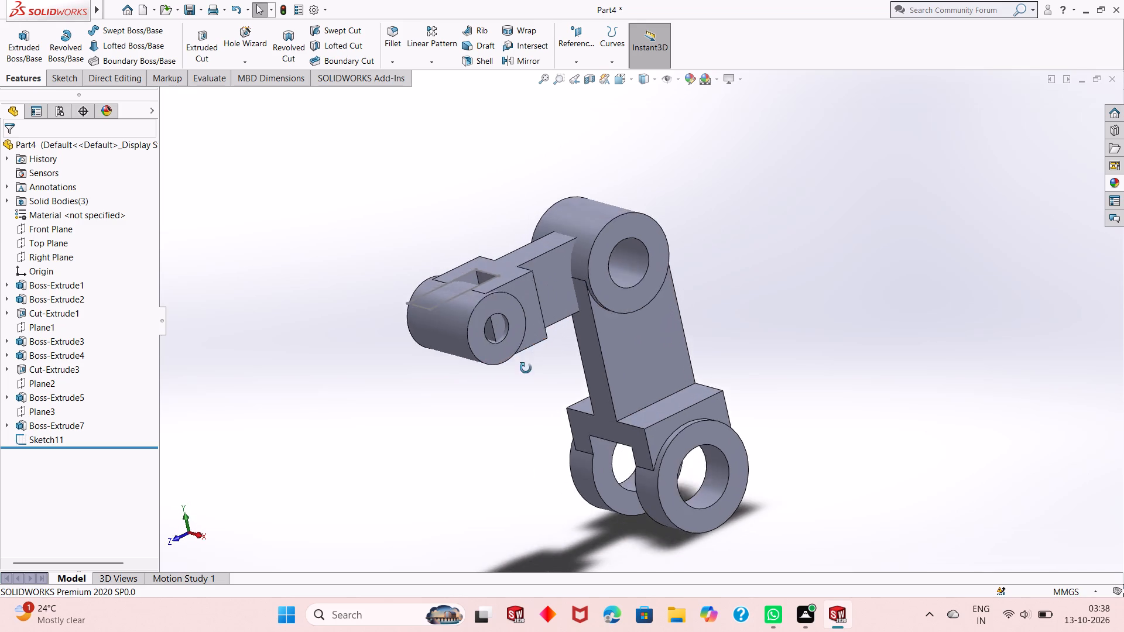
middle_drag(526, 368, 515, 393)
click(404, 323)
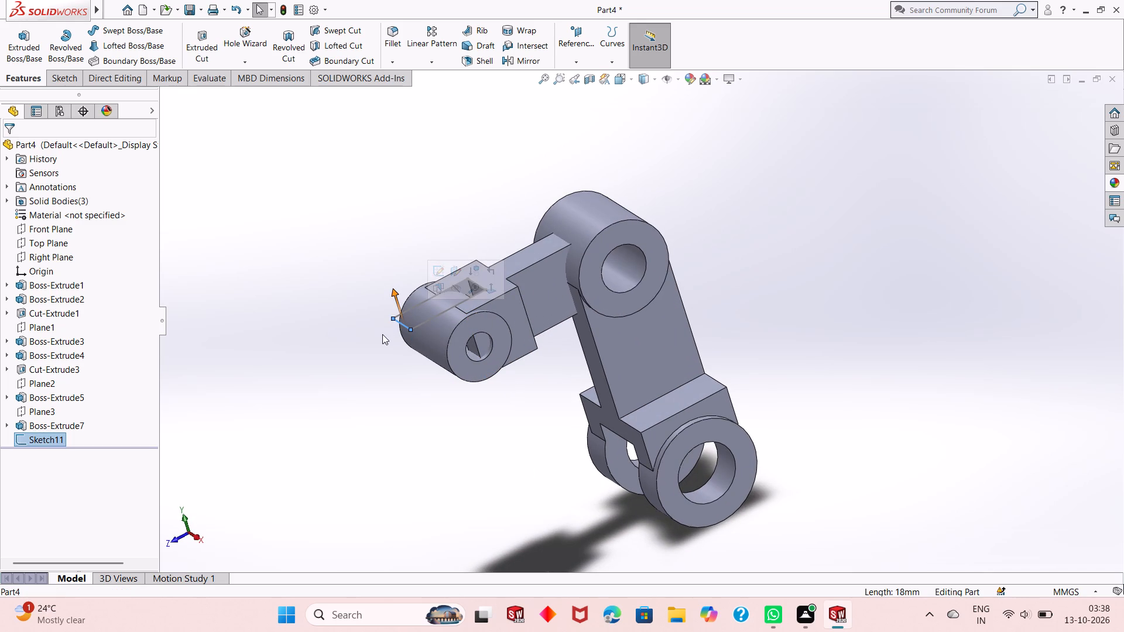
click(54, 434)
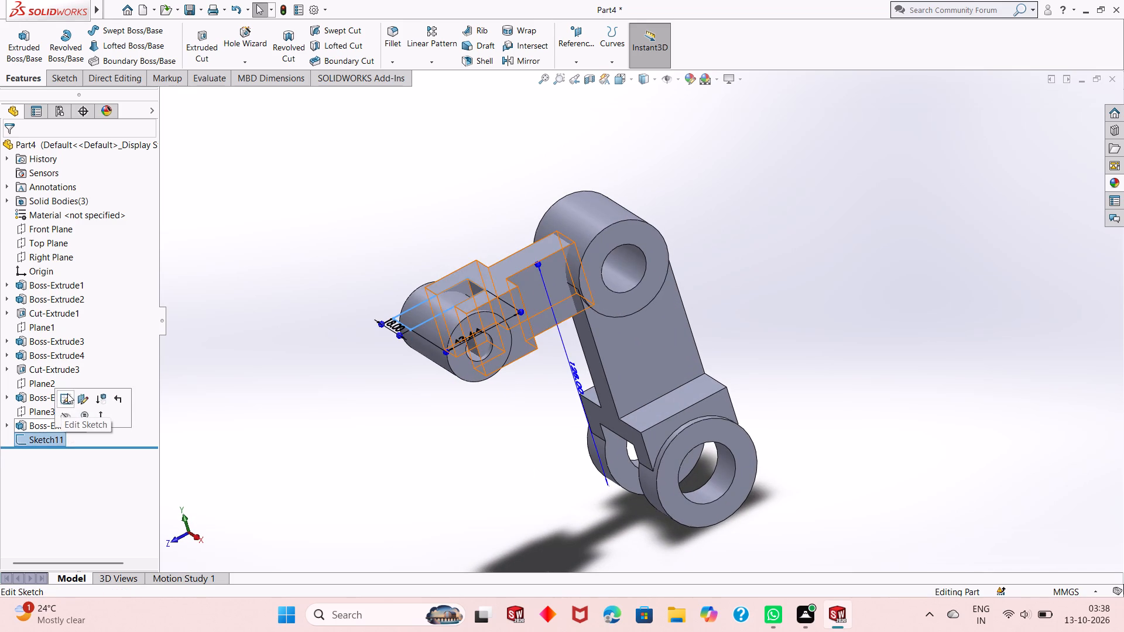
click(67, 393)
middle_drag(408, 322, 414, 370)
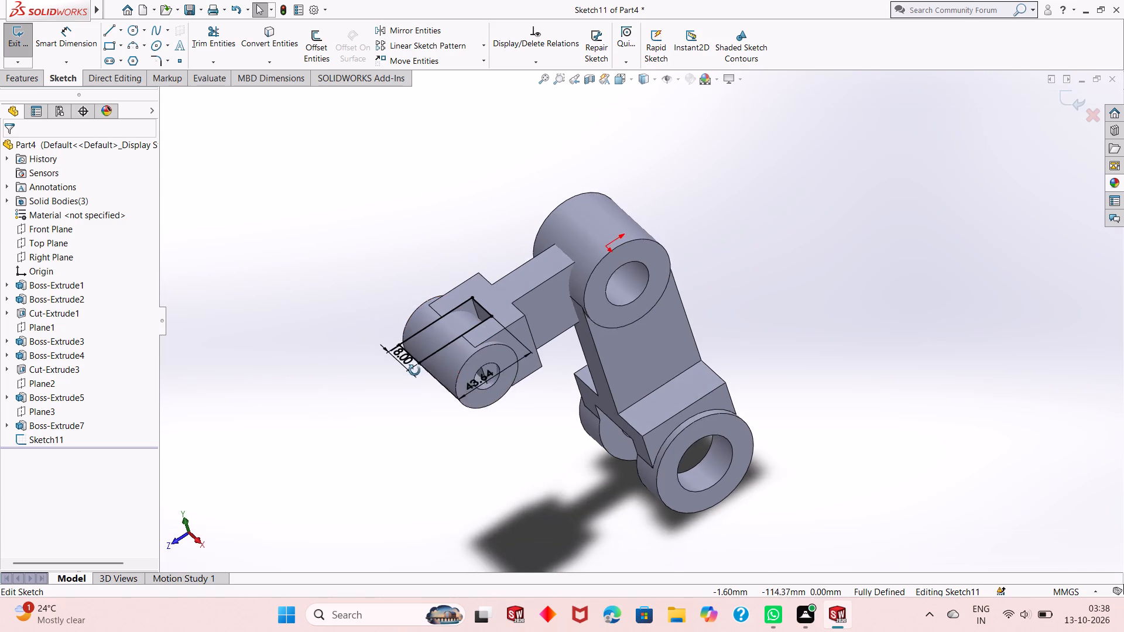
middle_drag(414, 370, 418, 396)
click(26, 83)
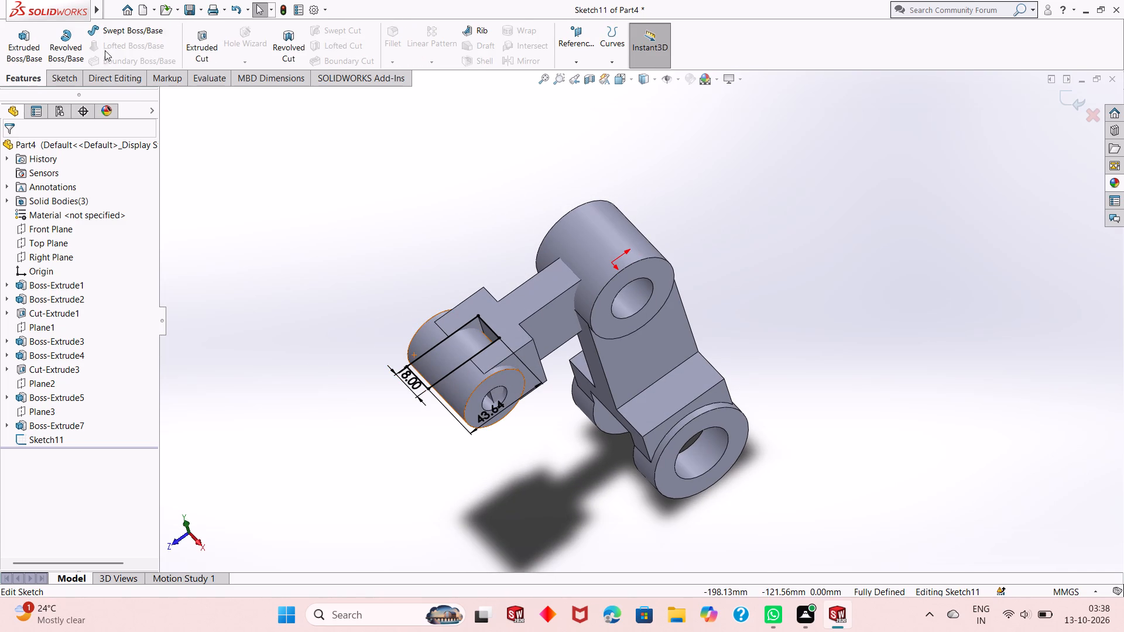
click(193, 46)
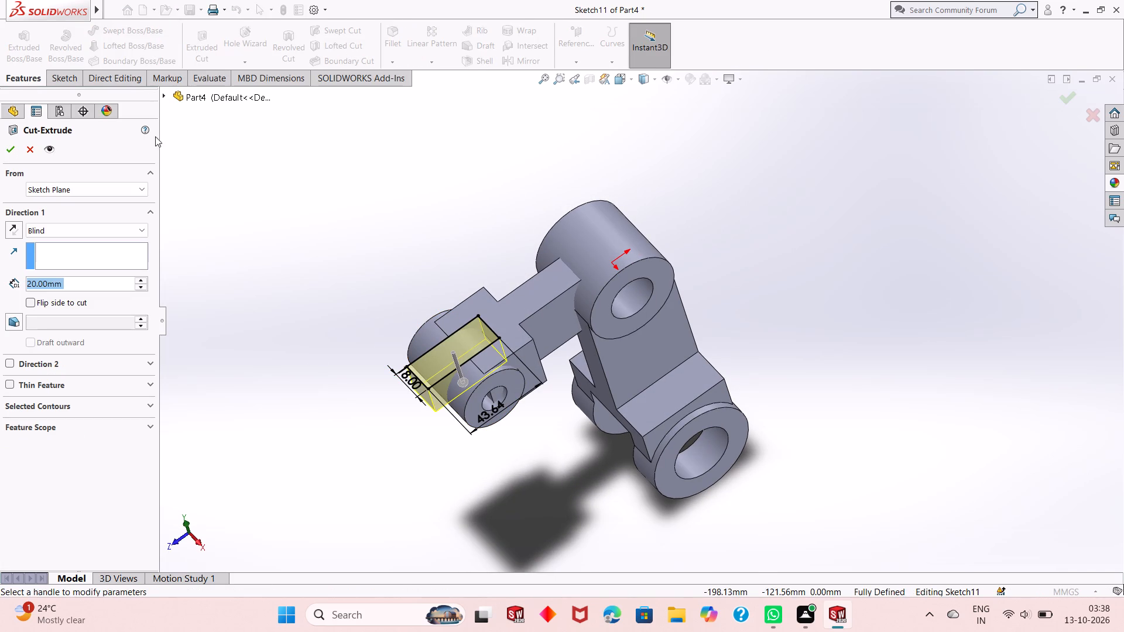
middle_drag(431, 387, 444, 238)
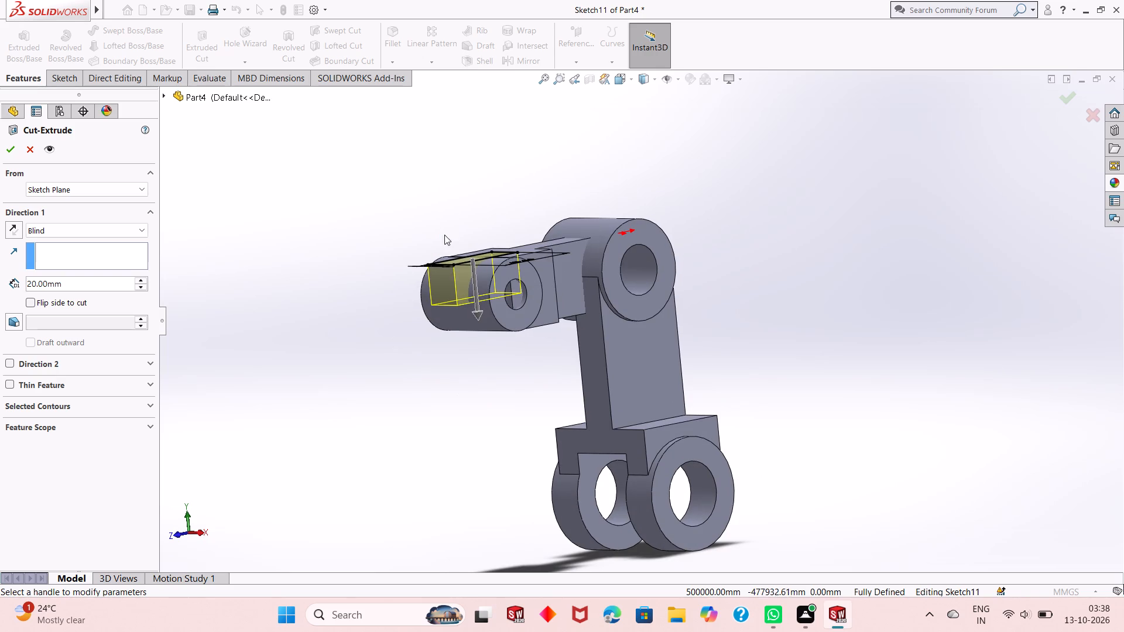
click(98, 228)
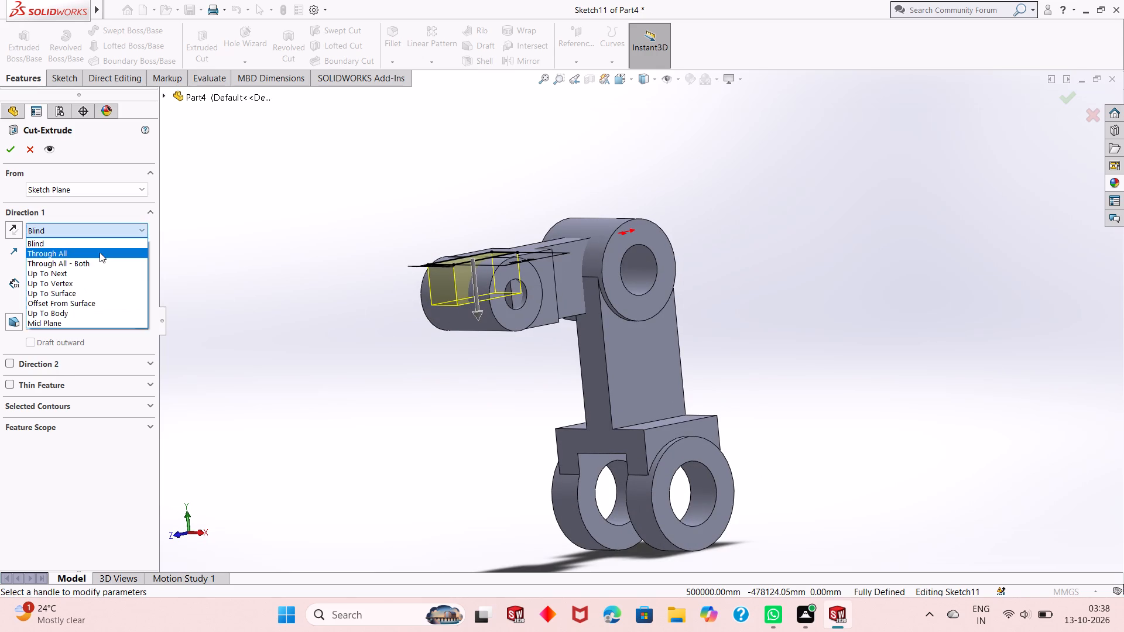
click(101, 254)
click(7, 152)
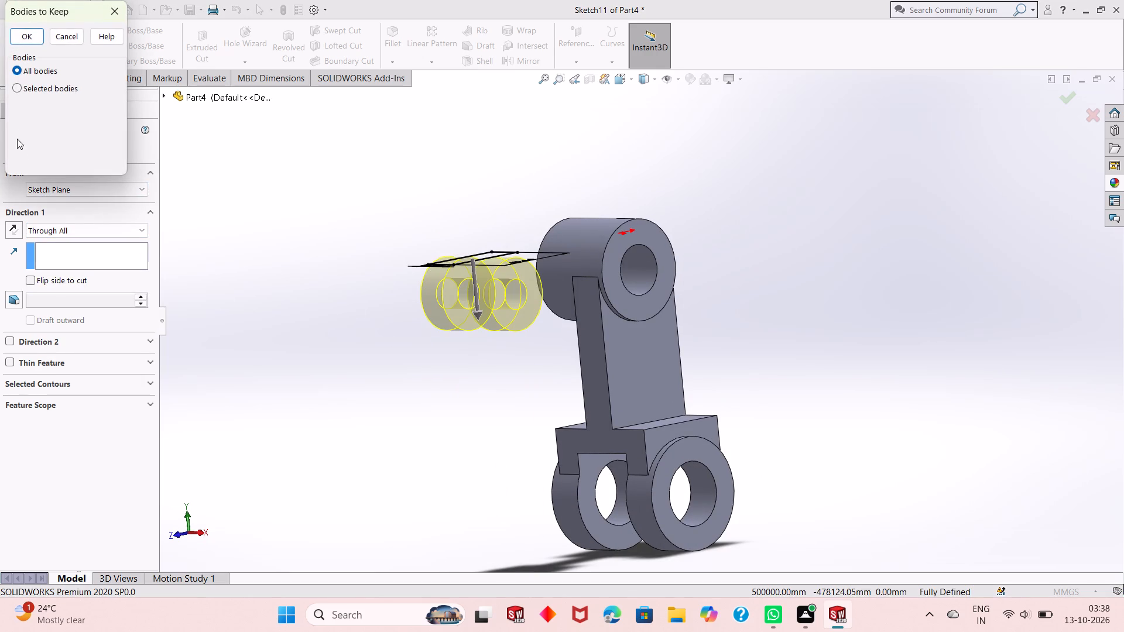
click(32, 33)
Examine the side boss's slot, the inner faces of its two halves and the bore from several angles.
middle_drag(400, 283, 428, 253)
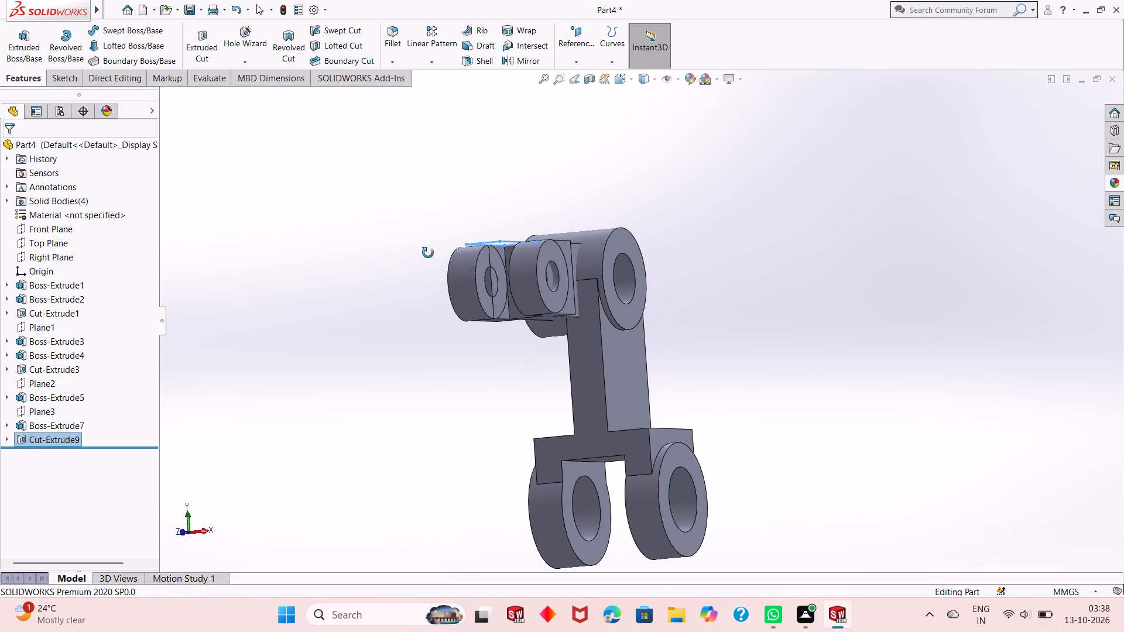
middle_drag(428, 253, 435, 409)
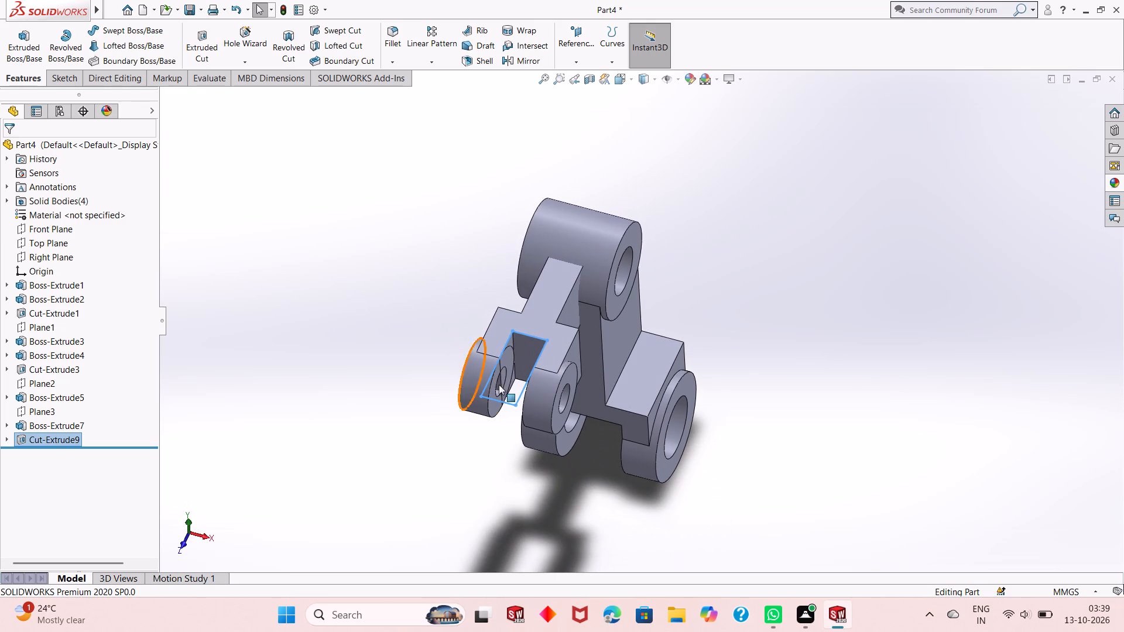
scroll(588, 365, down, 2)
scroll(523, 351, down, 2)
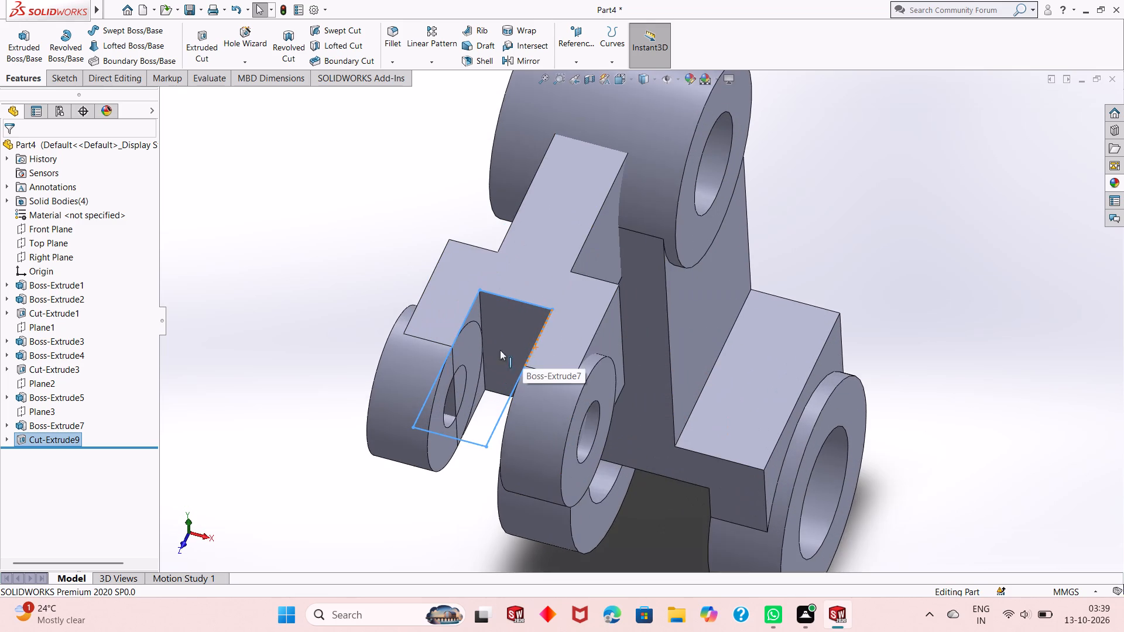
middle_drag(285, 358, 291, 399)
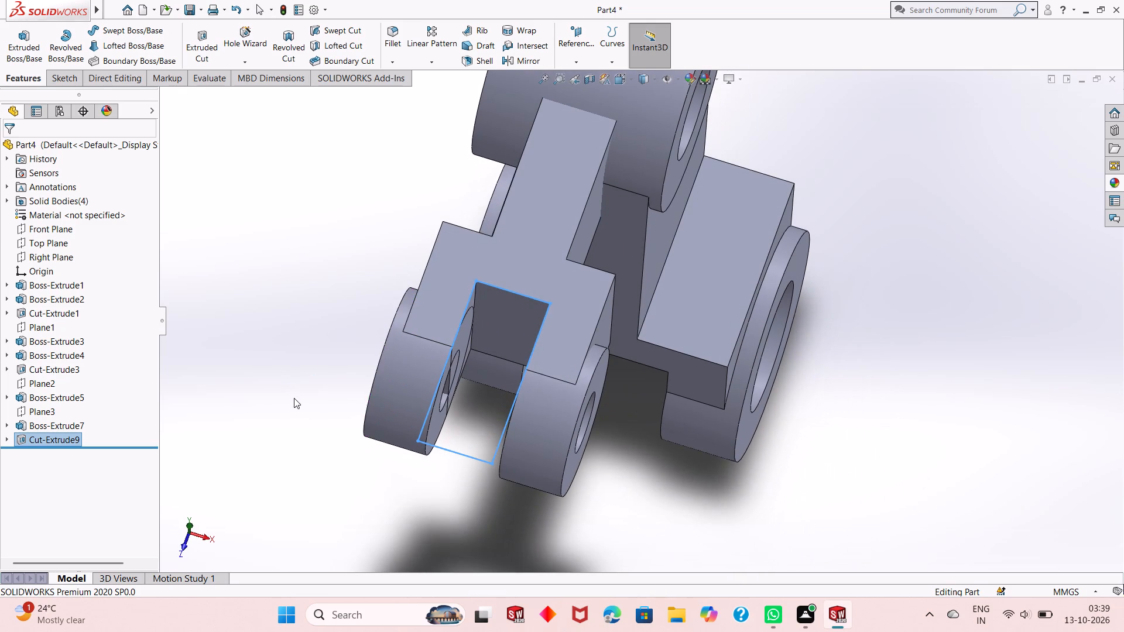
scroll(461, 349, down, 3)
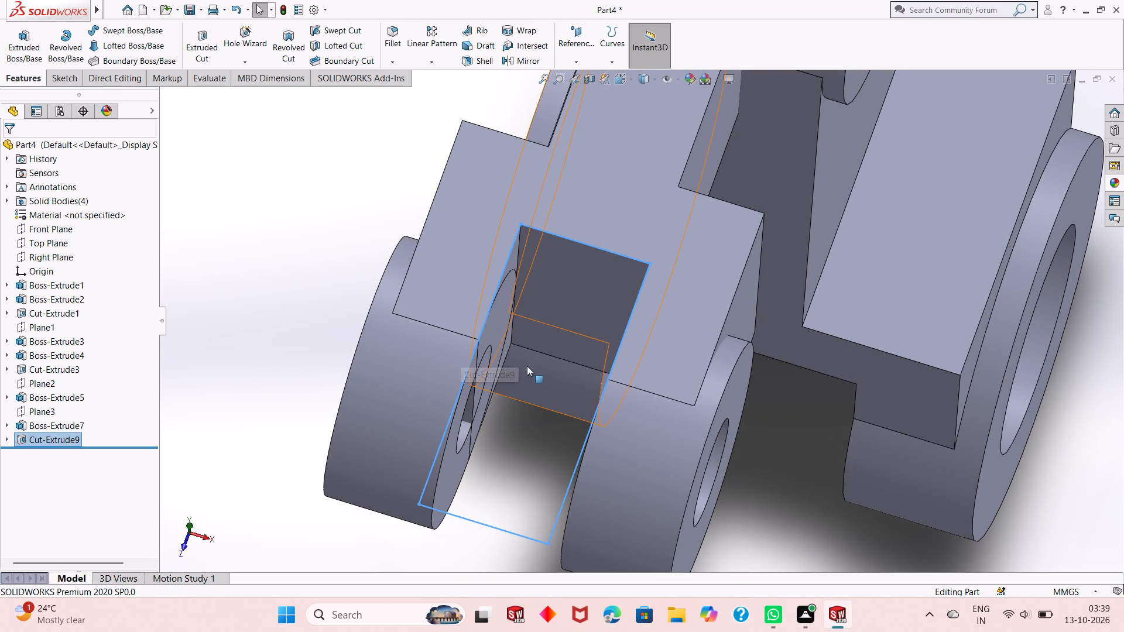
middle_drag(538, 394, 536, 374)
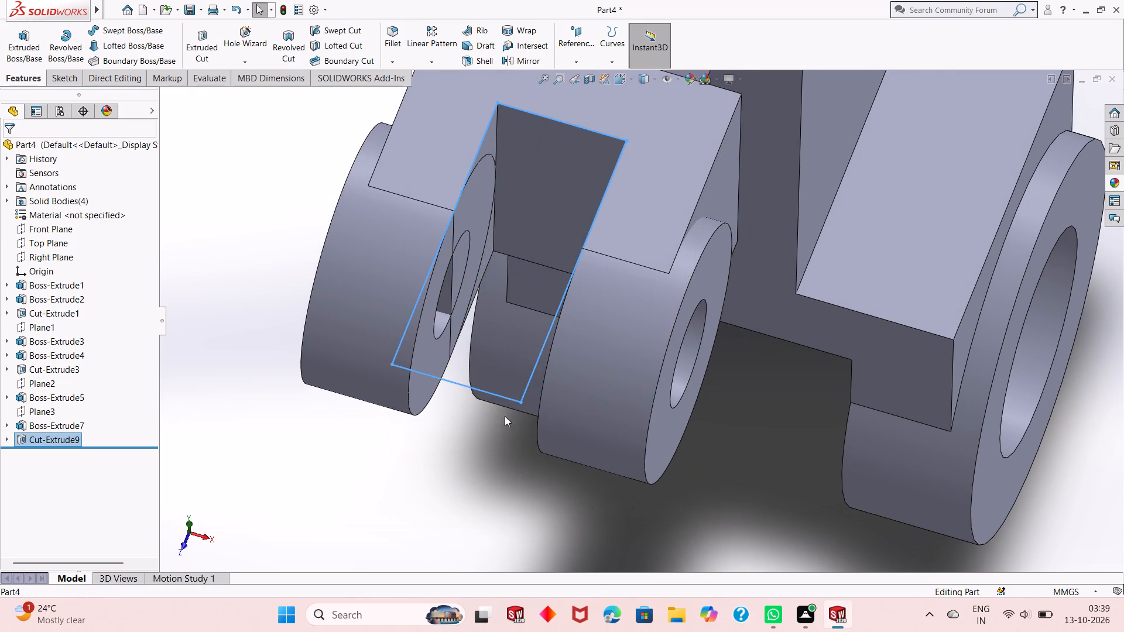
scroll(507, 449, up, 2)
middle_drag(492, 417, 486, 406)
scroll(454, 252, down, 3)
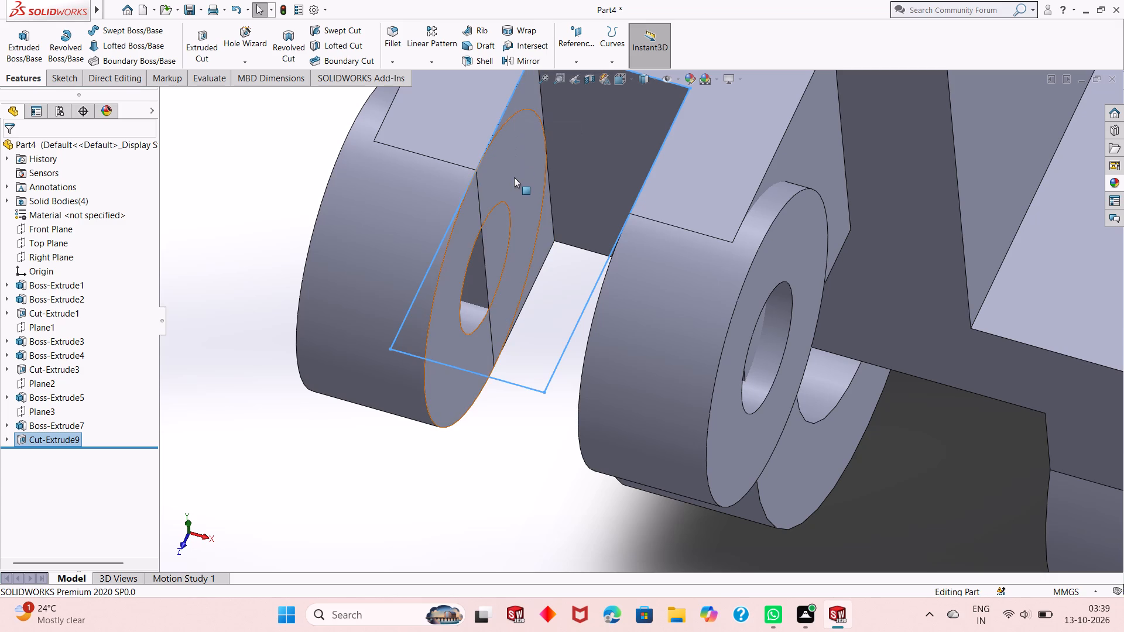
middle_drag(510, 212, 466, 264)
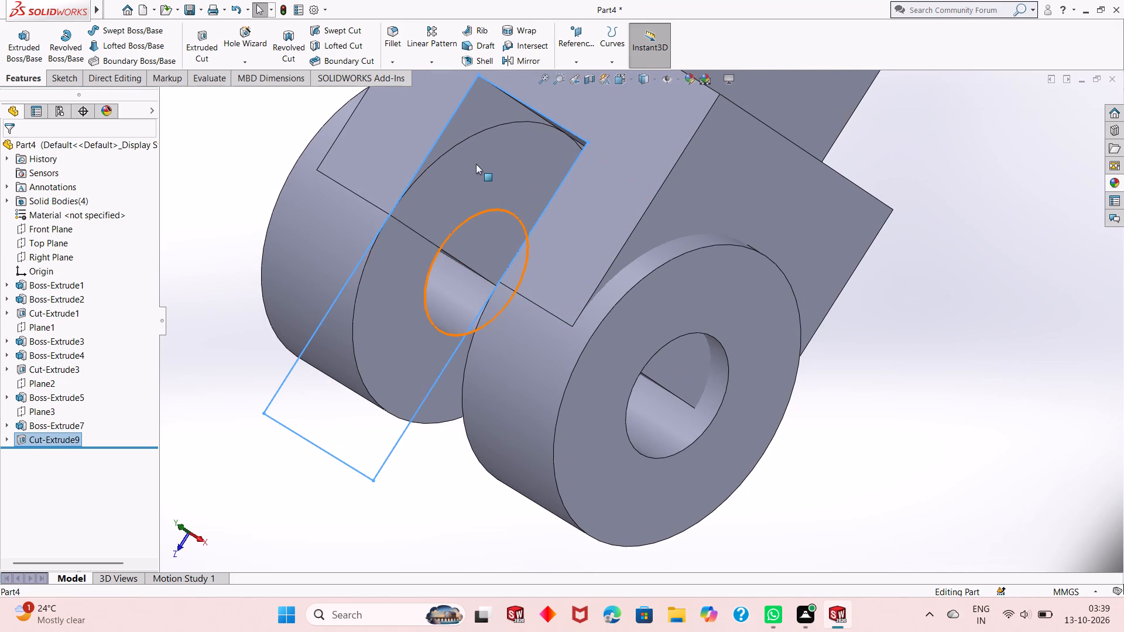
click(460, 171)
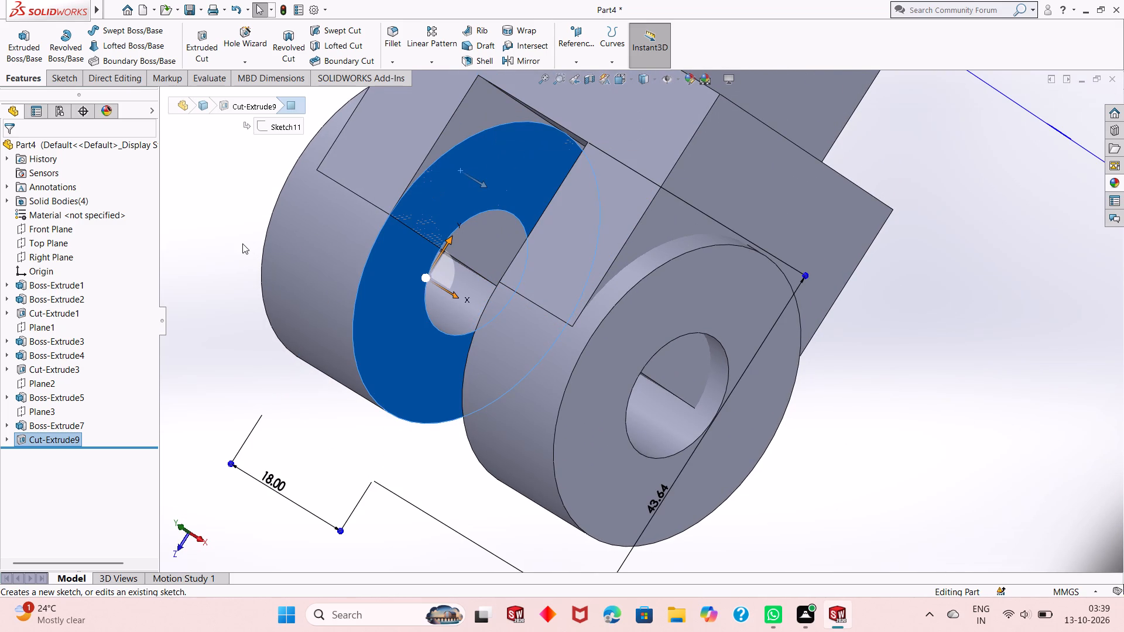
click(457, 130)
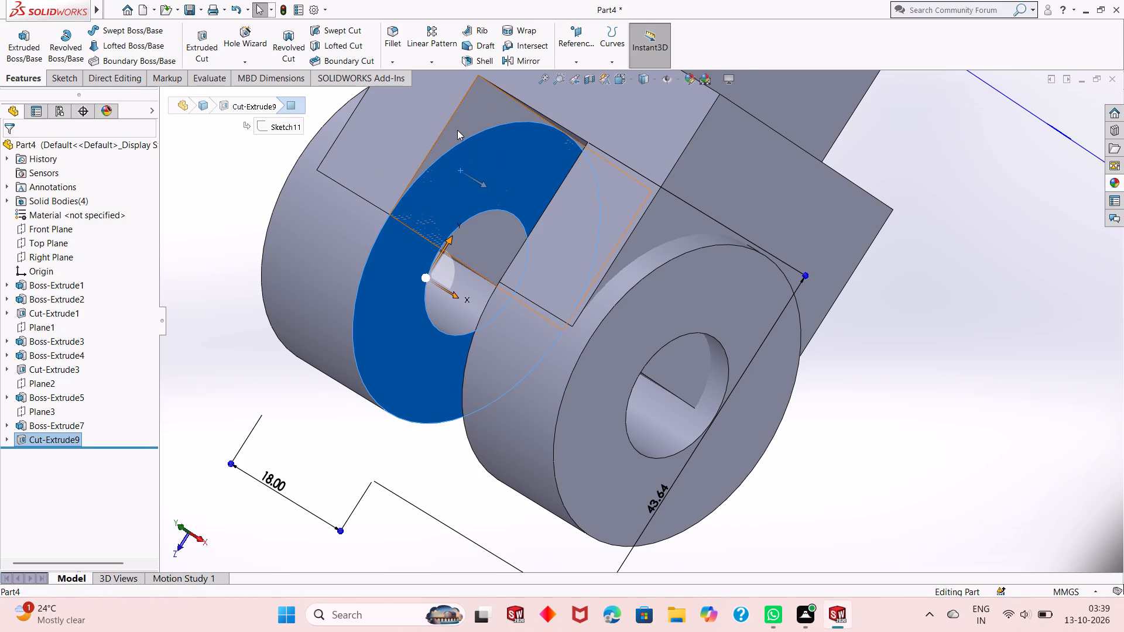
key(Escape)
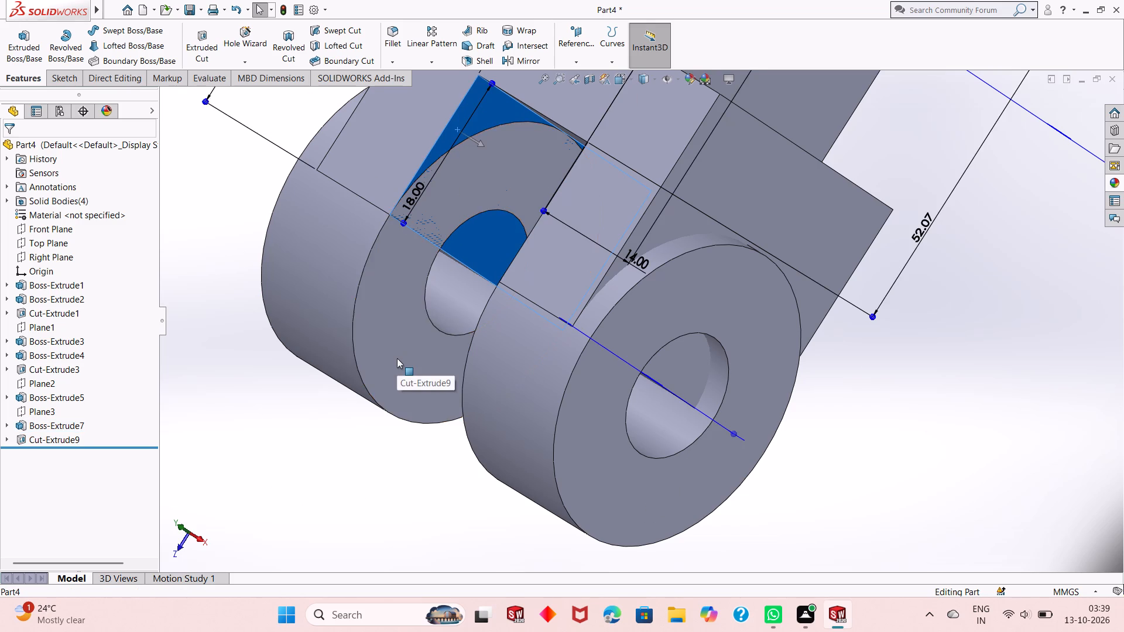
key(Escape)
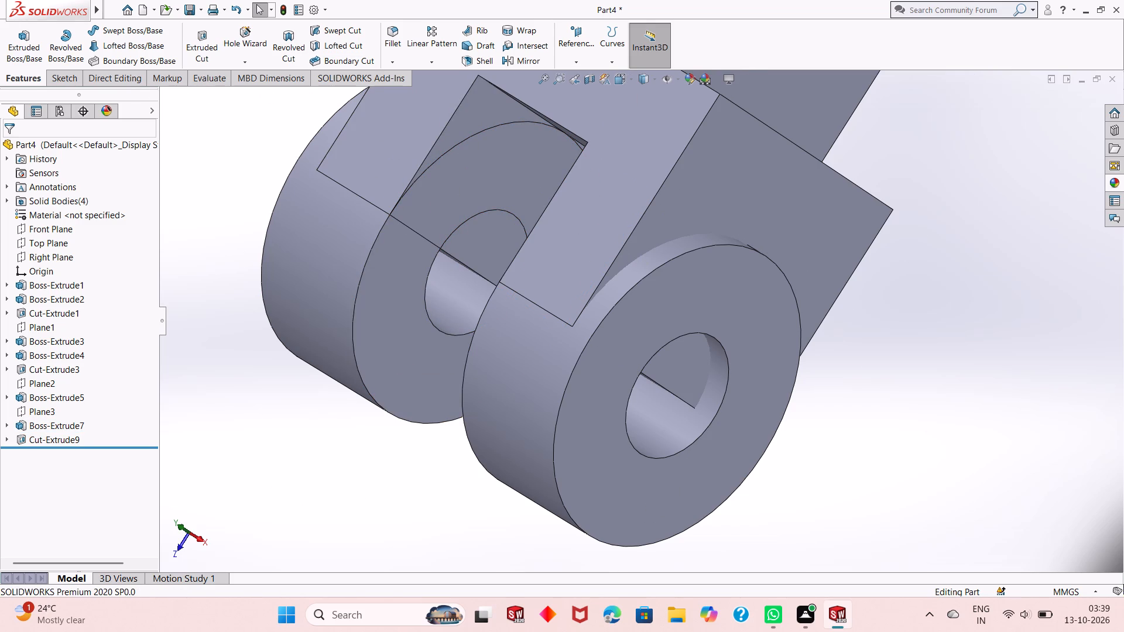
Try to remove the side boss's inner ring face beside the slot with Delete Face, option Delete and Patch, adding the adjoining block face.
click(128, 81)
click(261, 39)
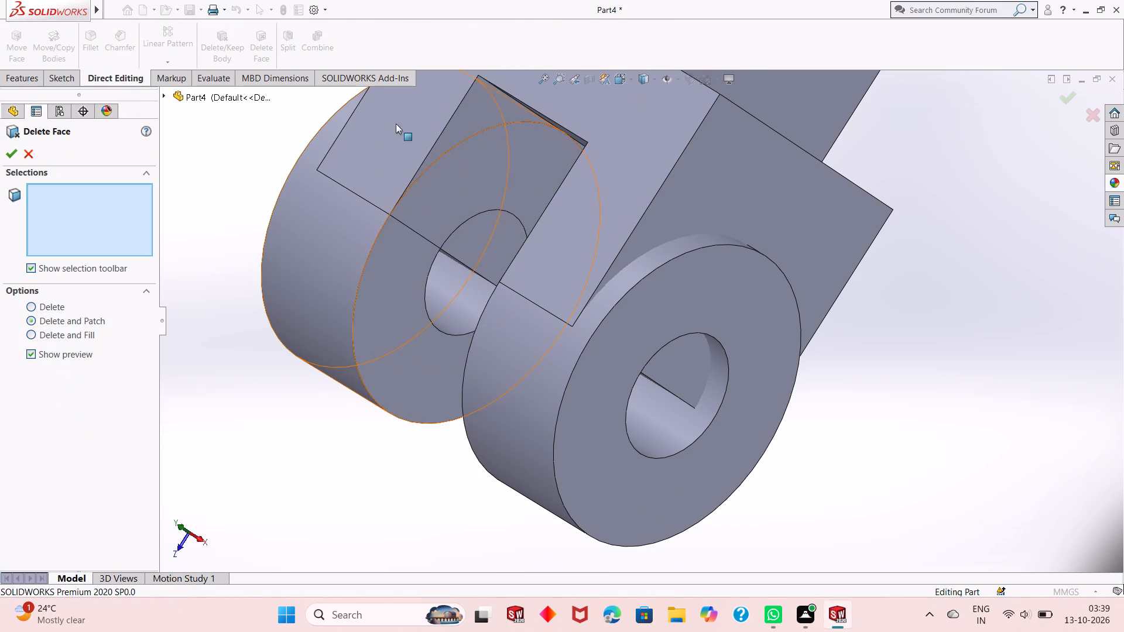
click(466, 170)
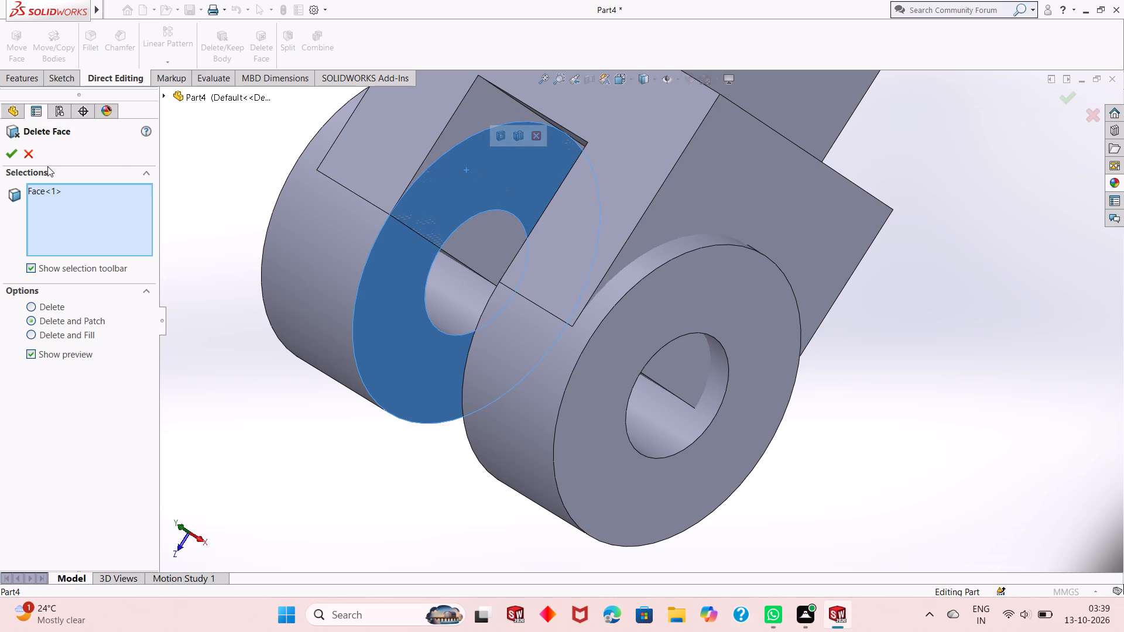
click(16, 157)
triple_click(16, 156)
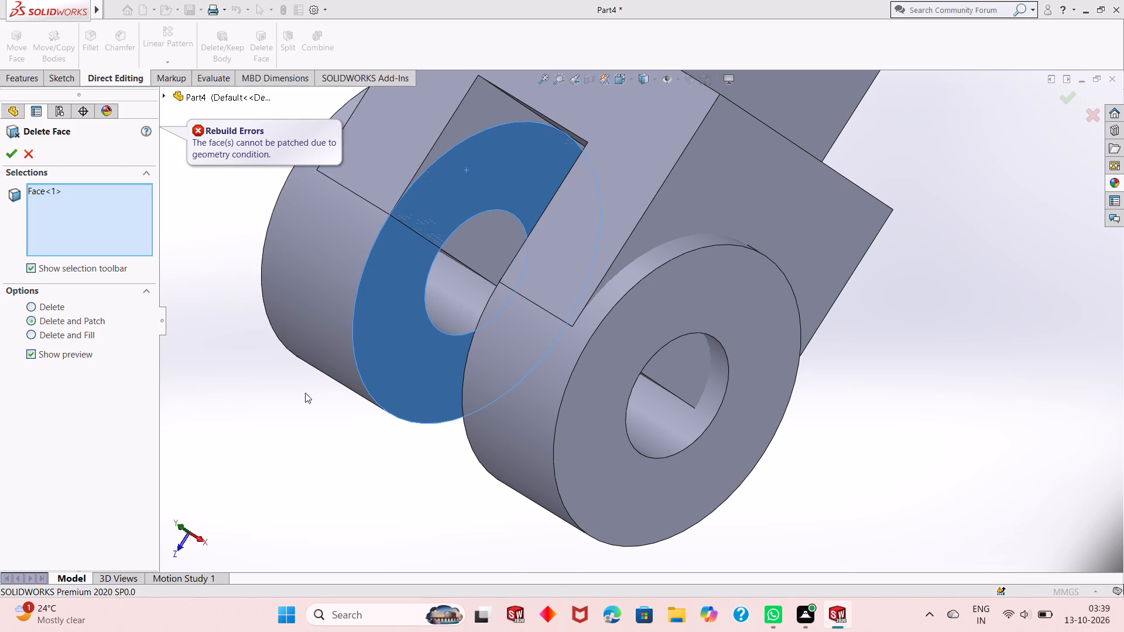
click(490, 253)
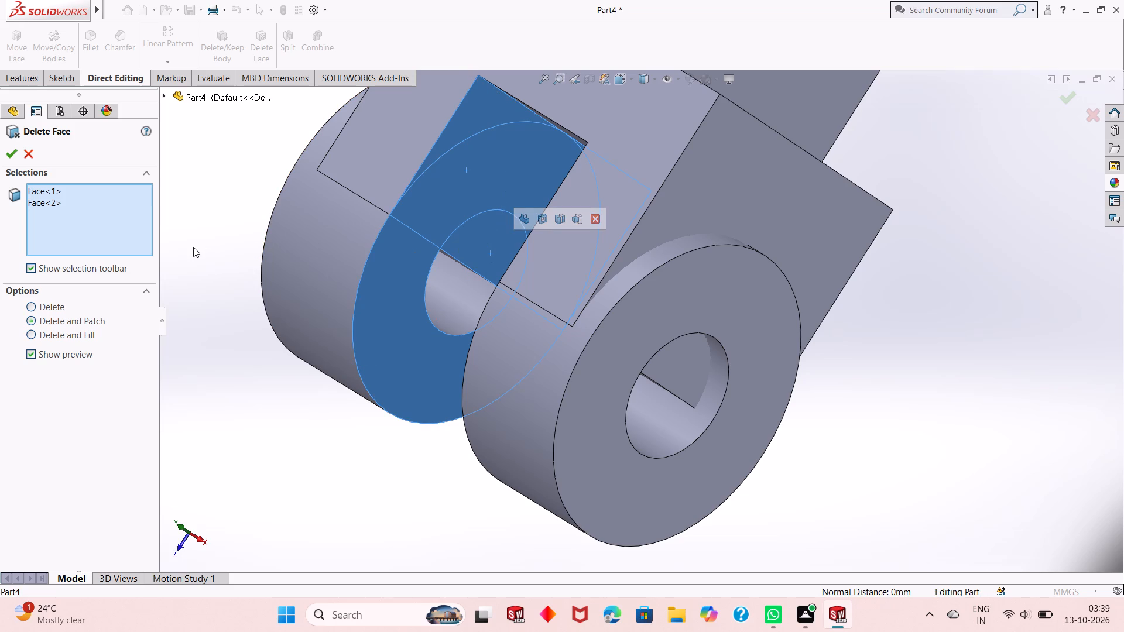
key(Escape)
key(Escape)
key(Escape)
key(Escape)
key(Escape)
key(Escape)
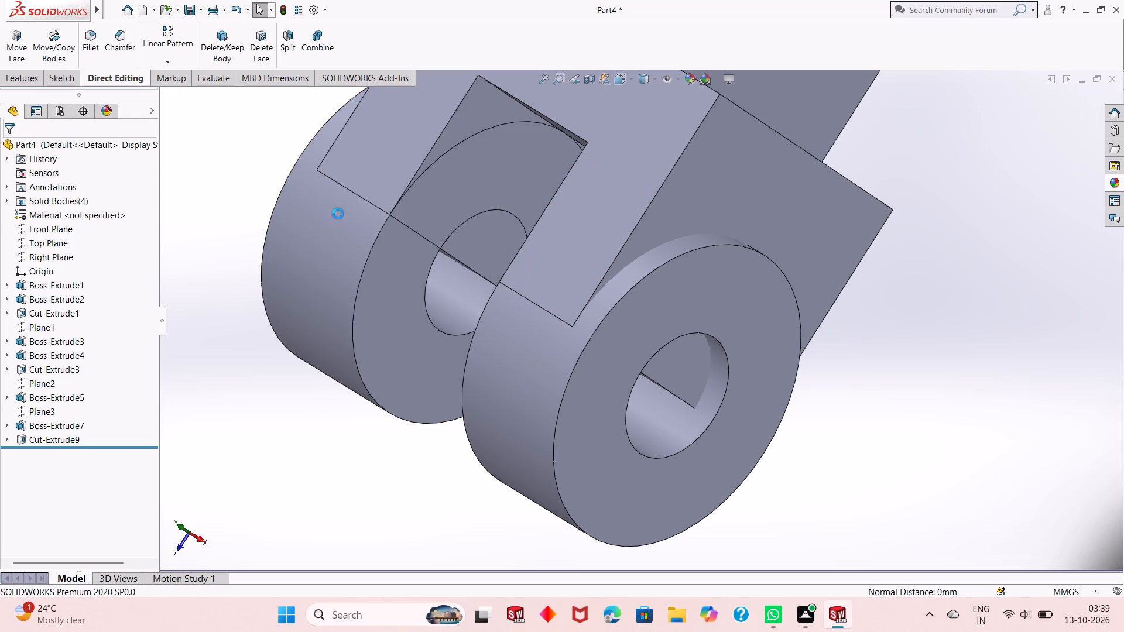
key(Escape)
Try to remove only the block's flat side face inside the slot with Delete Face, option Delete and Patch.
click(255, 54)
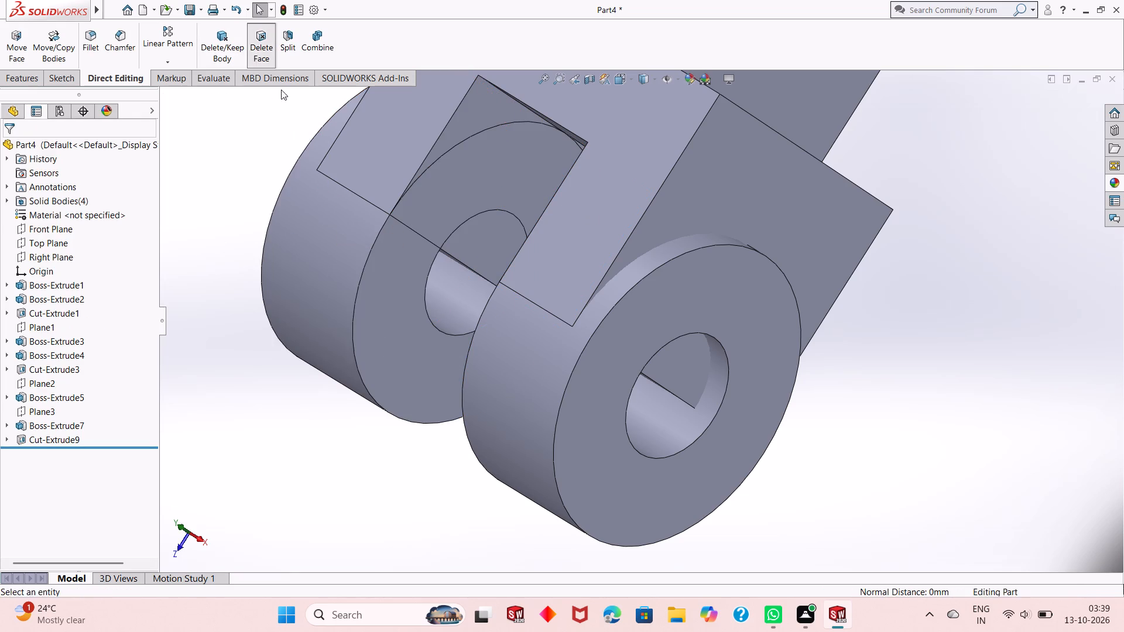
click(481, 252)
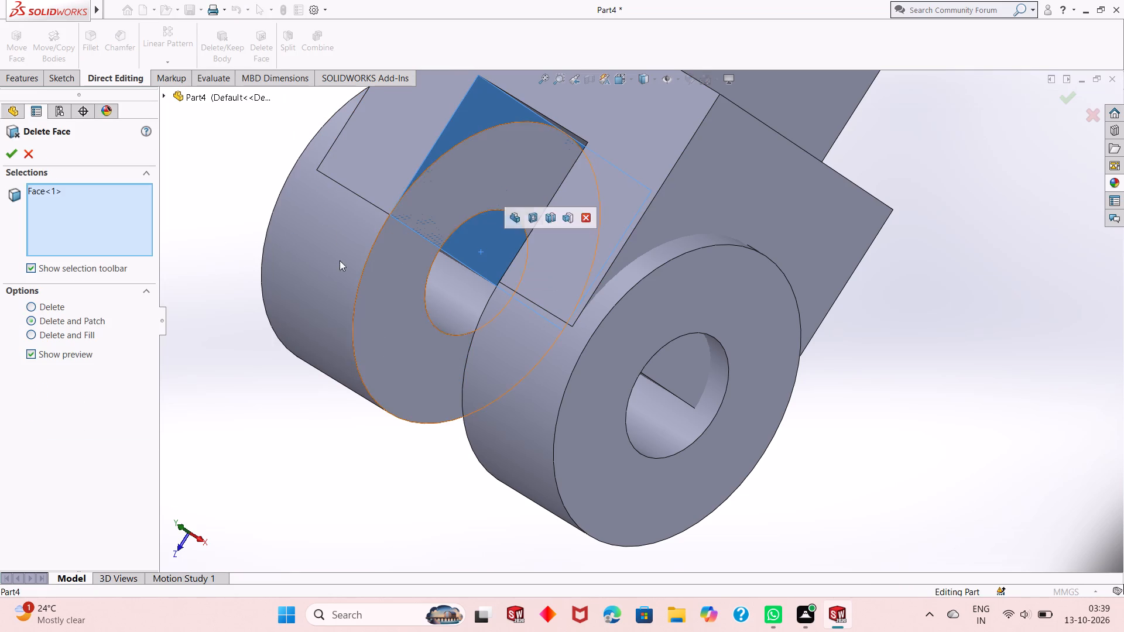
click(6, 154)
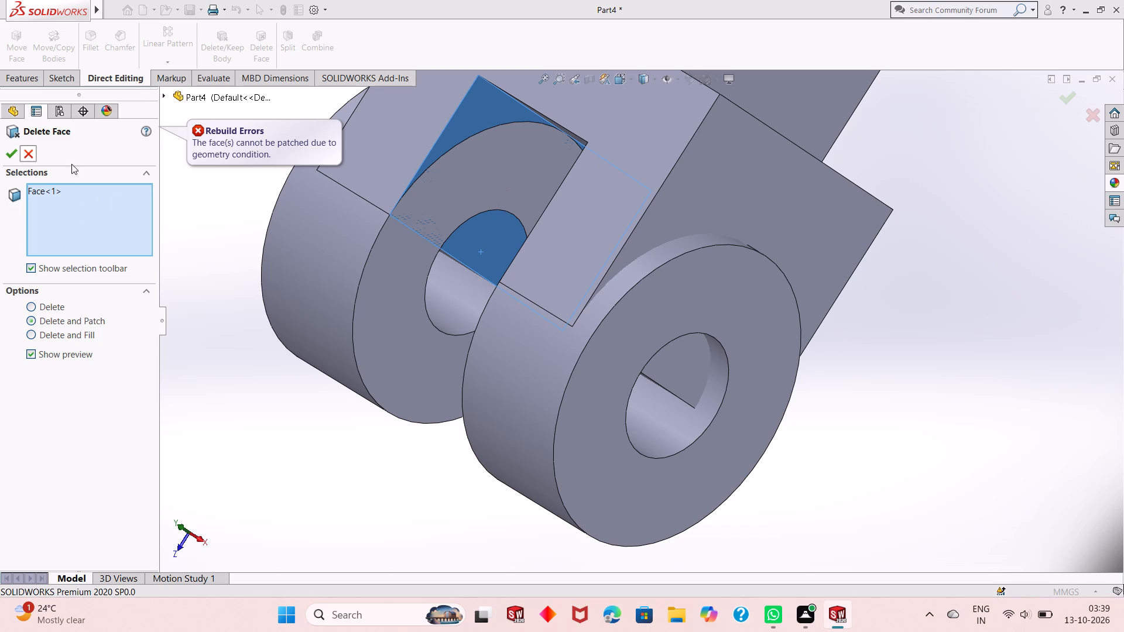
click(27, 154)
Examine the side boss's slot walls, the overlapping ring and block faces, and the partly blocked bore from several angles.
scroll(389, 353, up, 1)
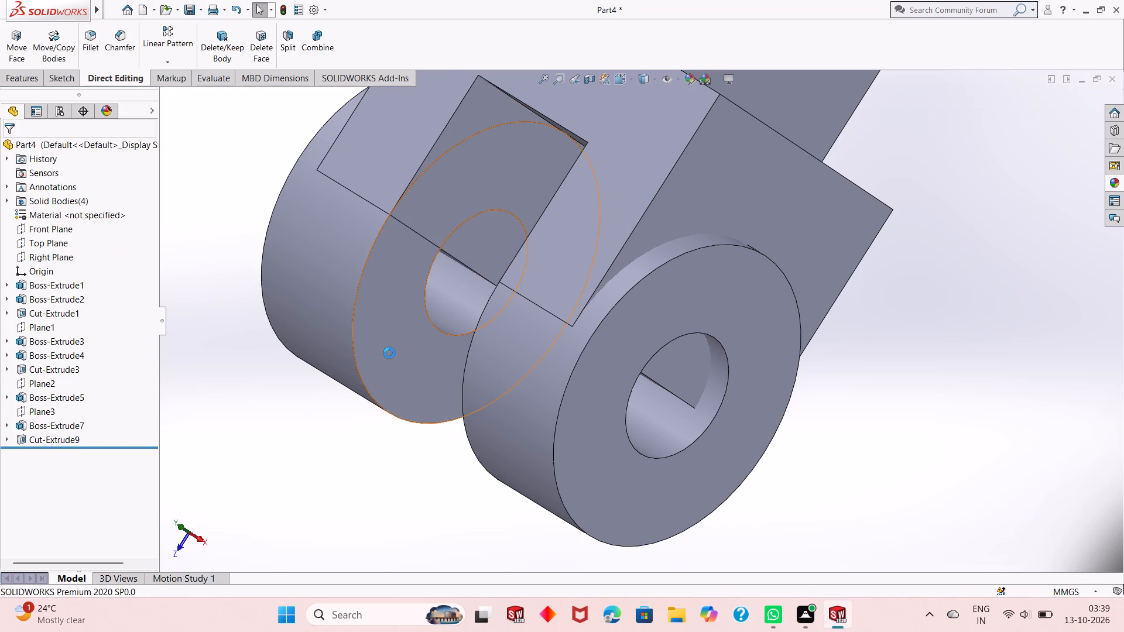
middle_drag(399, 435, 422, 234)
scroll(429, 283, up, 1)
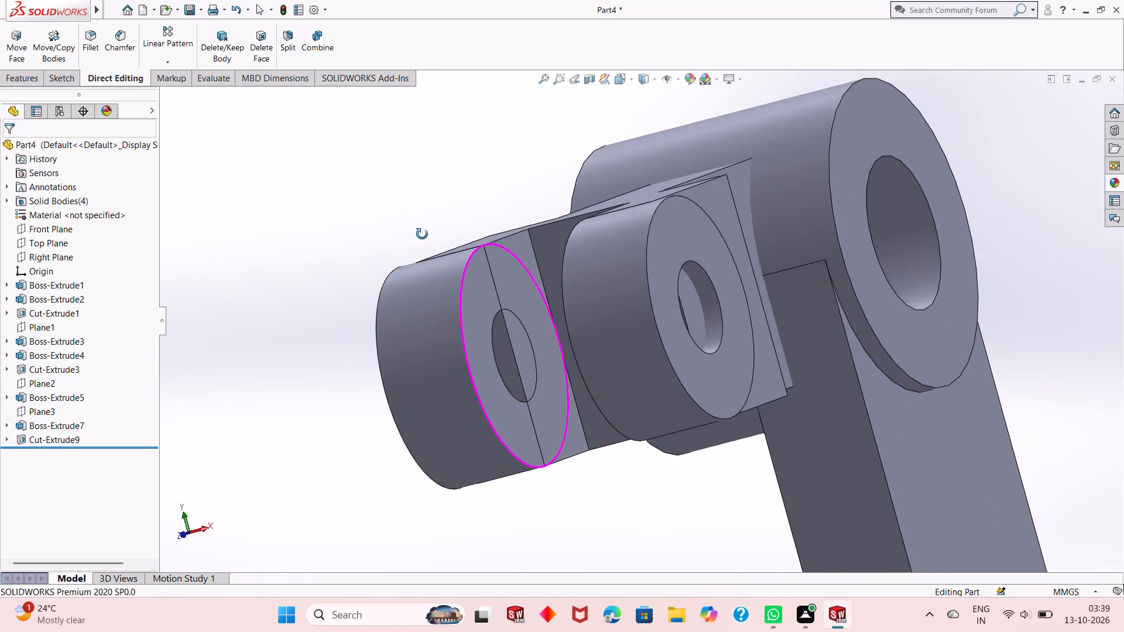
middle_drag(422, 234, 414, 255)
scroll(527, 251, down, 2)
middle_drag(520, 257, 541, 320)
scroll(598, 336, down, 1)
middle_drag(582, 359, 590, 331)
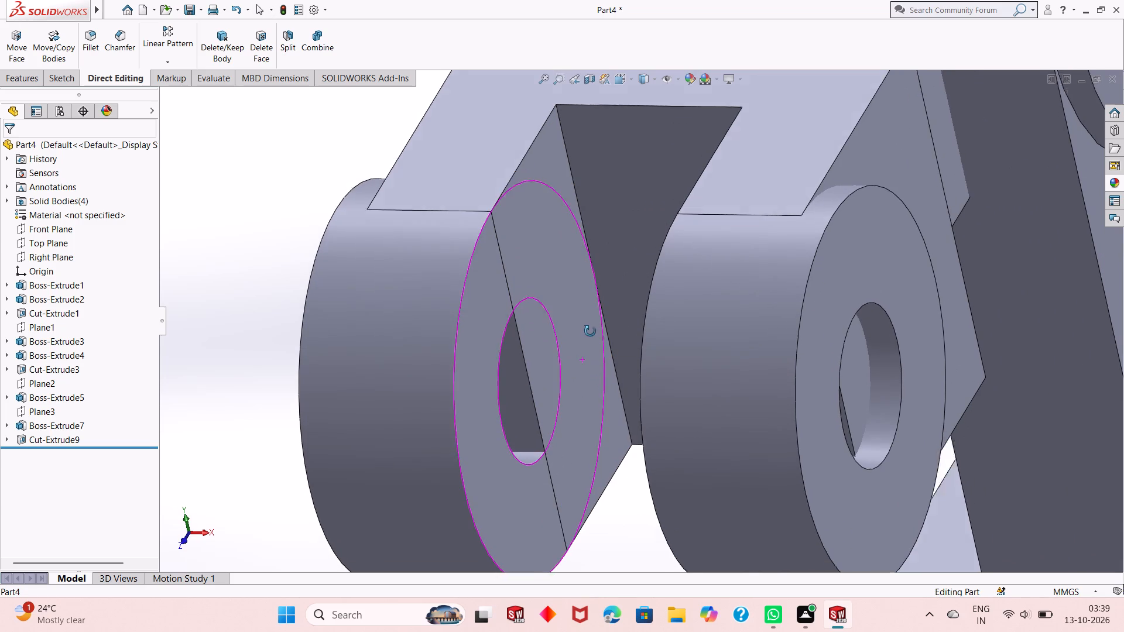
middle_drag(590, 331, 591, 331)
scroll(591, 329, down, 1)
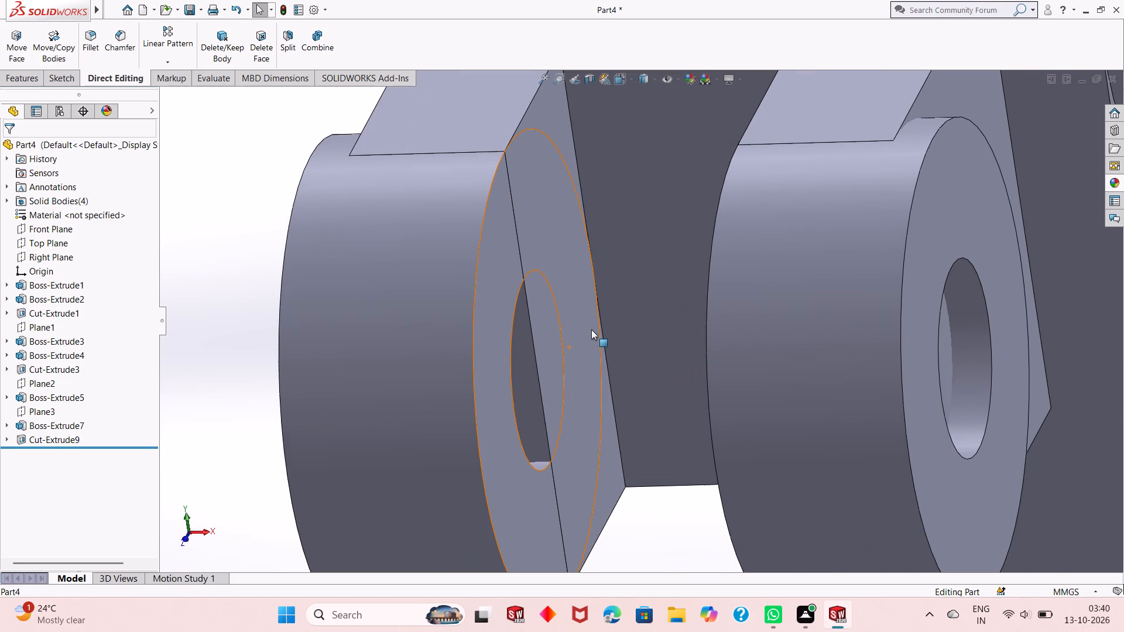
middle_drag(588, 339, 610, 278)
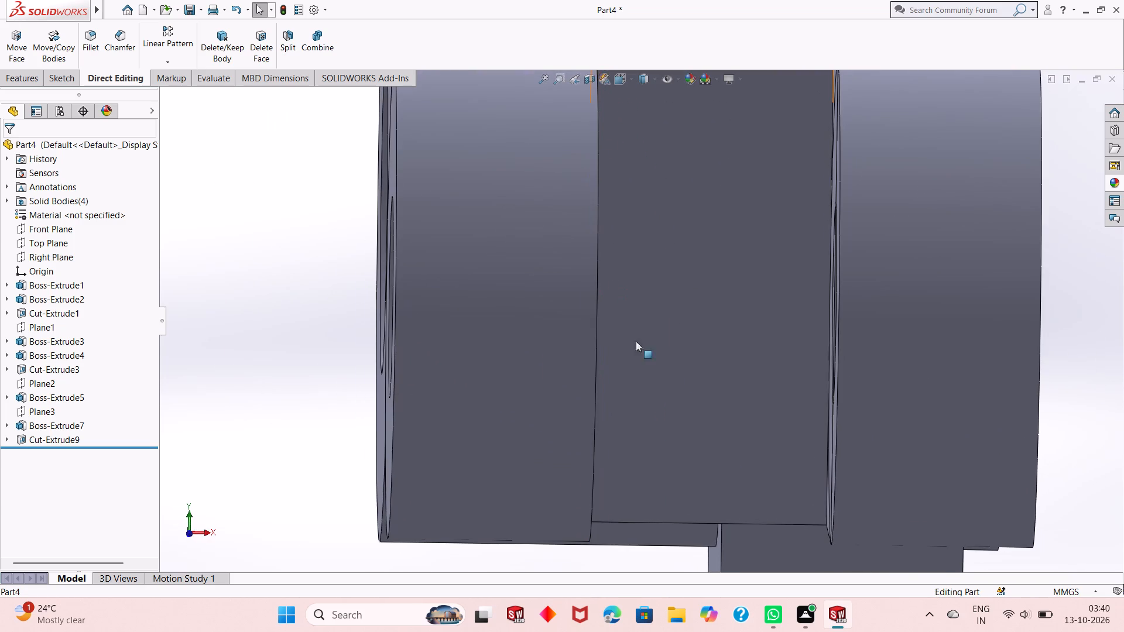
scroll(676, 374, up, 1)
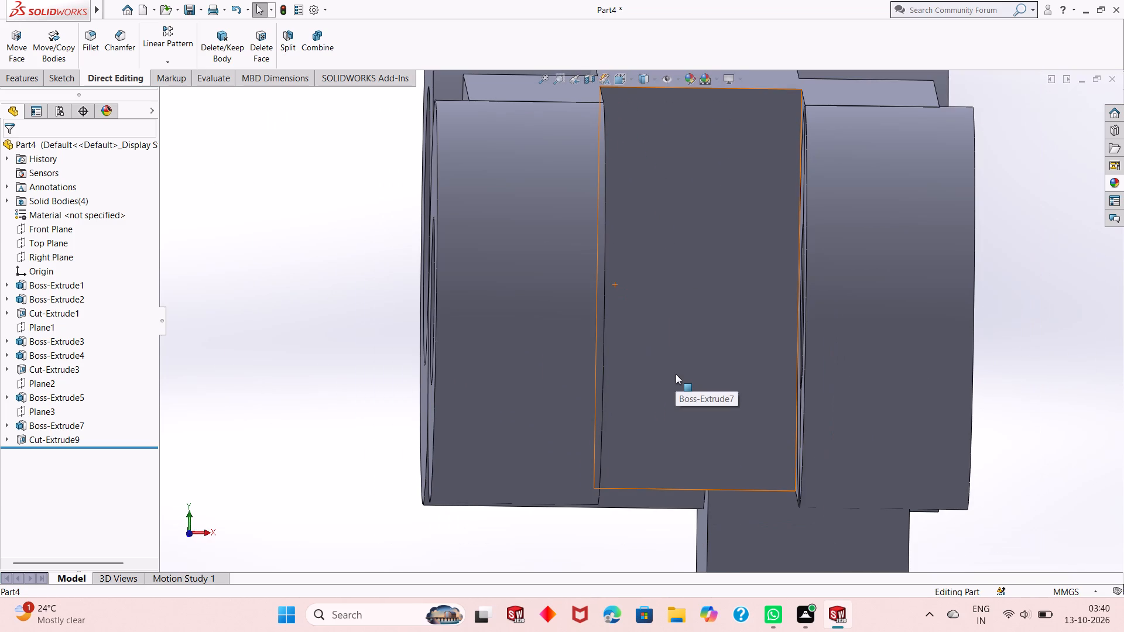
middle_drag(676, 375, 668, 419)
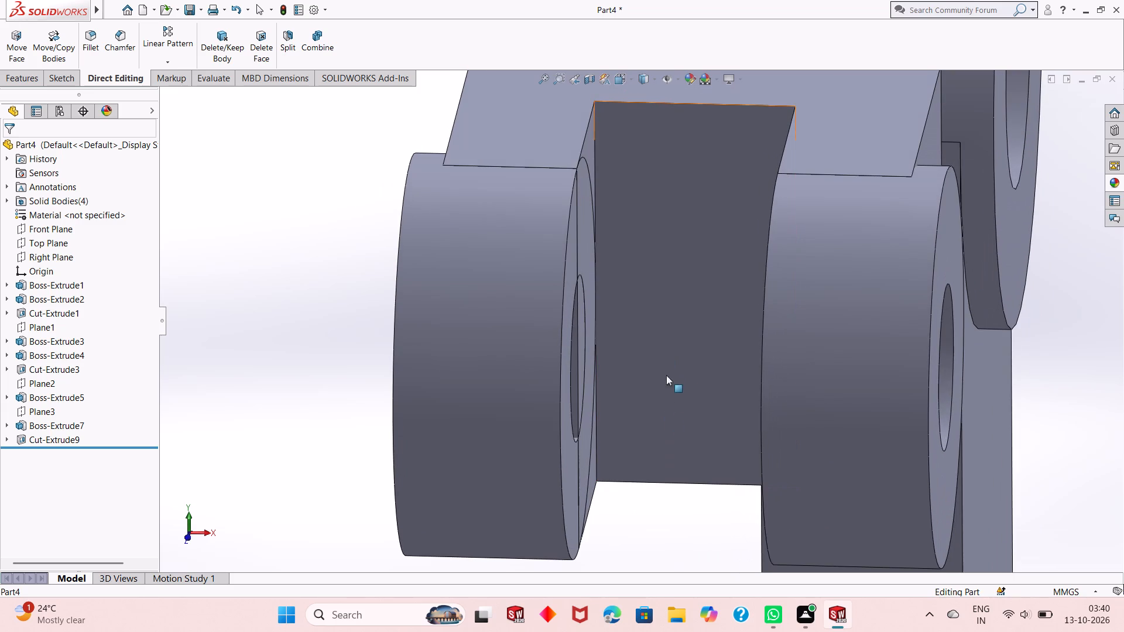
scroll(588, 240, down, 7)
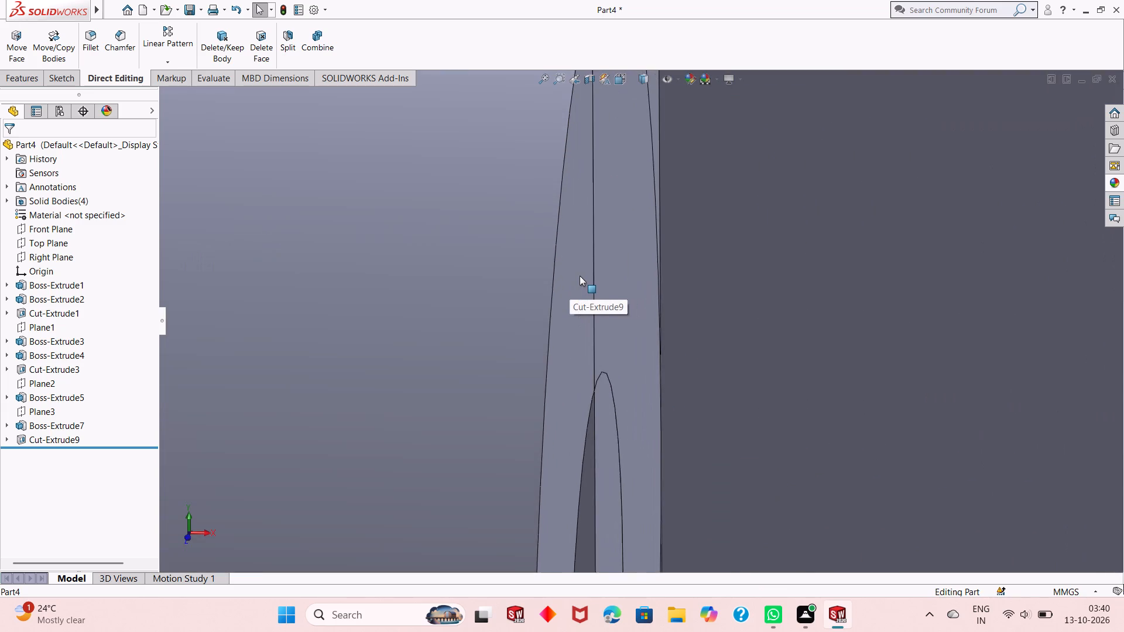
scroll(580, 276, down, 3)
click(580, 274)
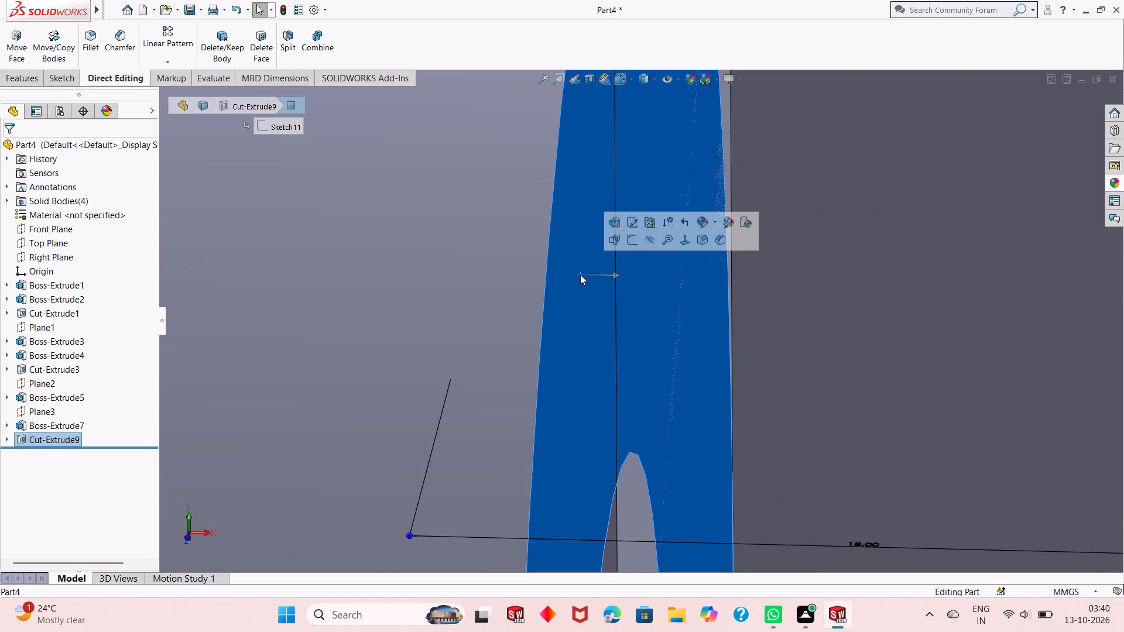
scroll(580, 274, down, 3)
scroll(580, 274, up, 10)
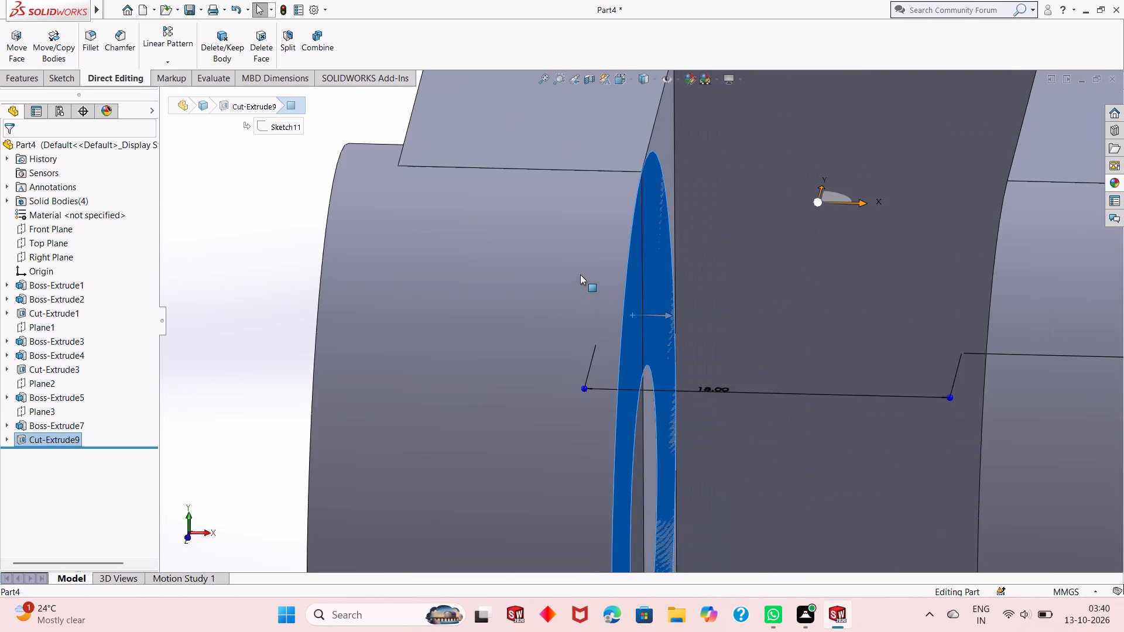
middle_drag(580, 274, 572, 292)
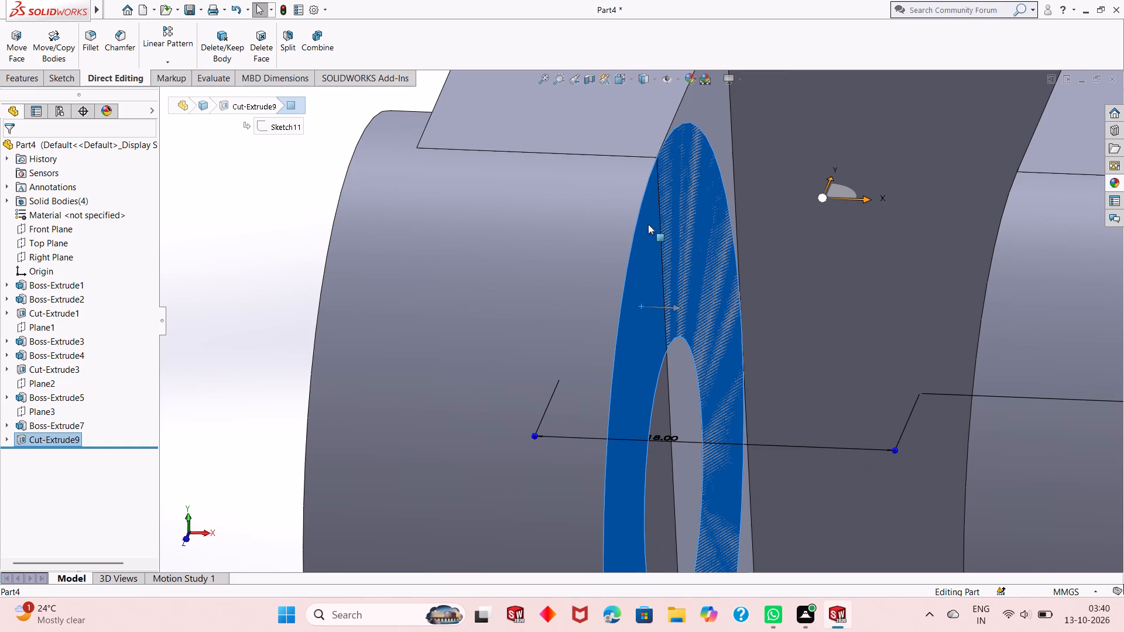
key(Escape)
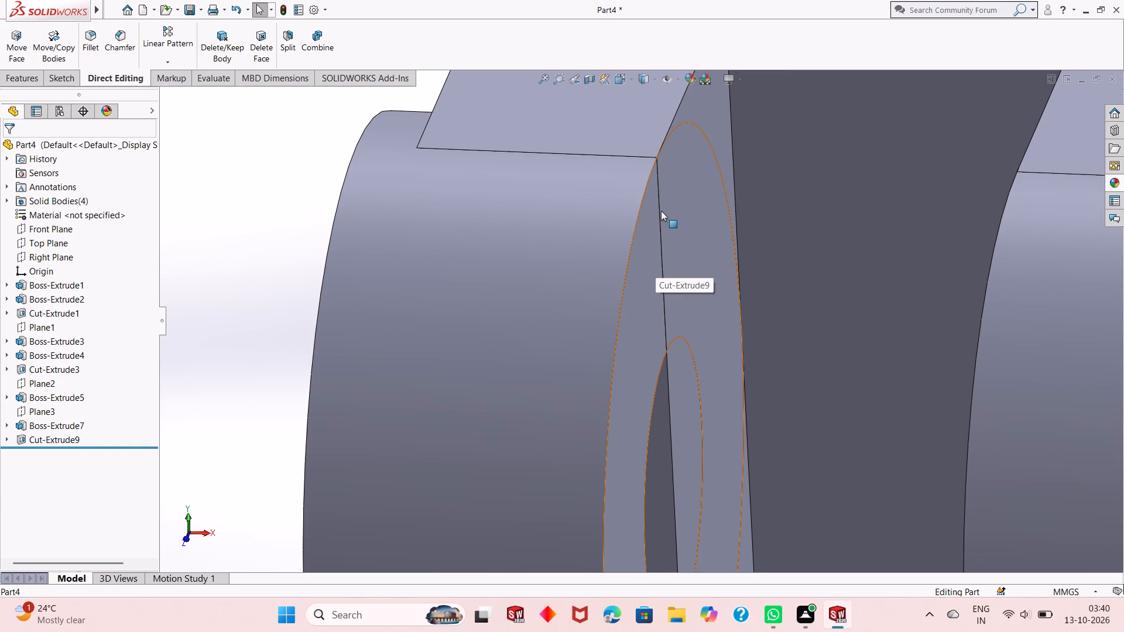
middle_drag(661, 211, 654, 350)
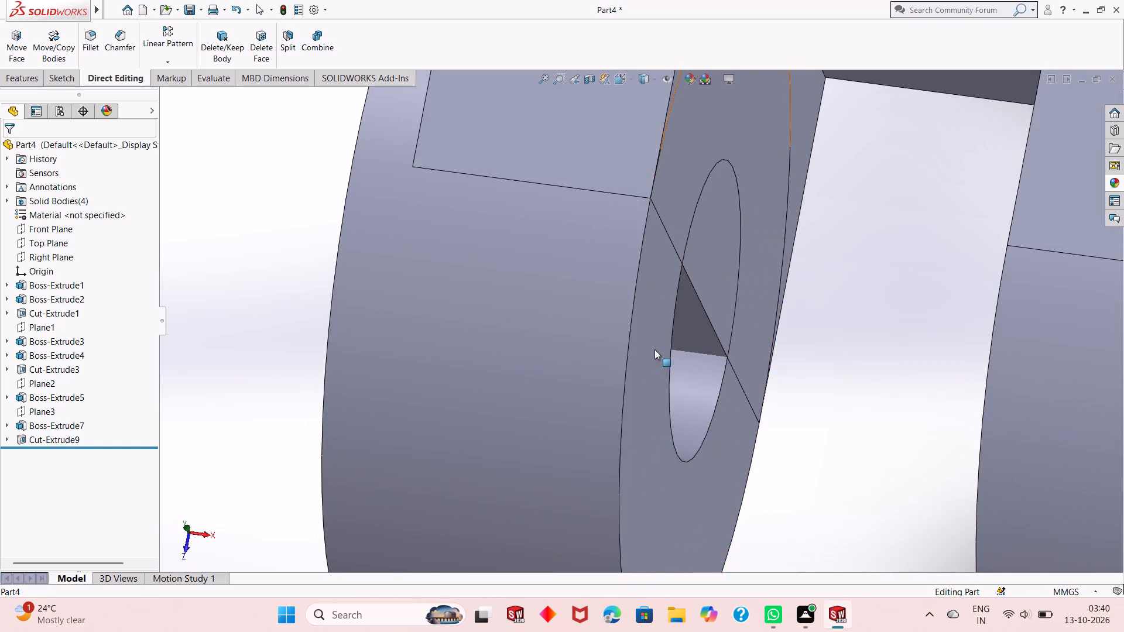
scroll(657, 342, up, 5)
middle_drag(687, 270, 697, 265)
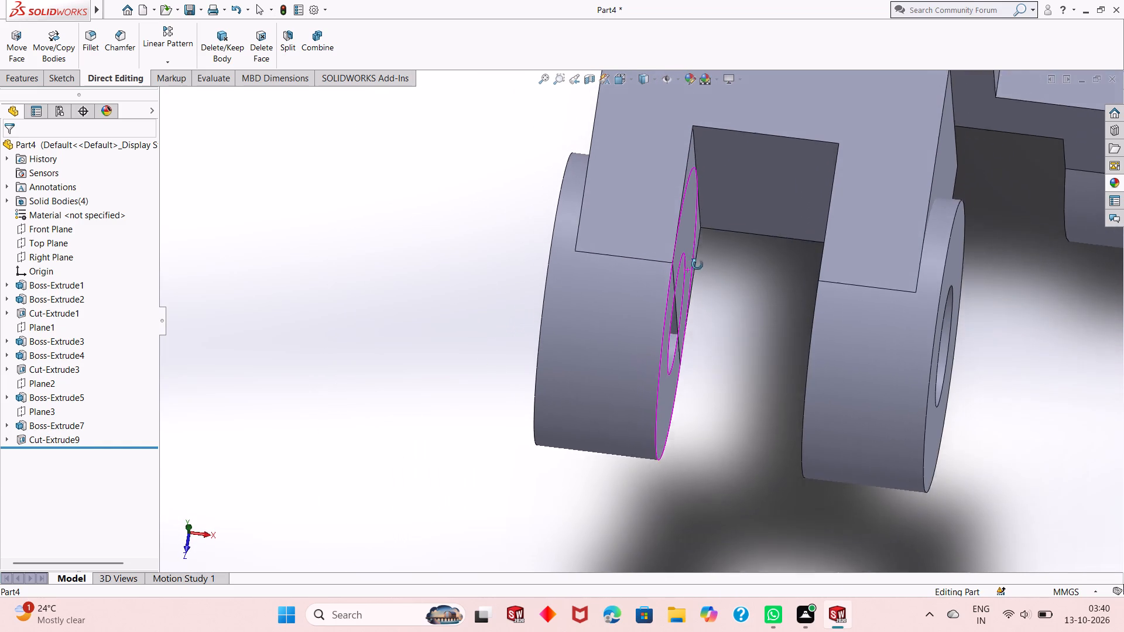
middle_drag(697, 265, 701, 295)
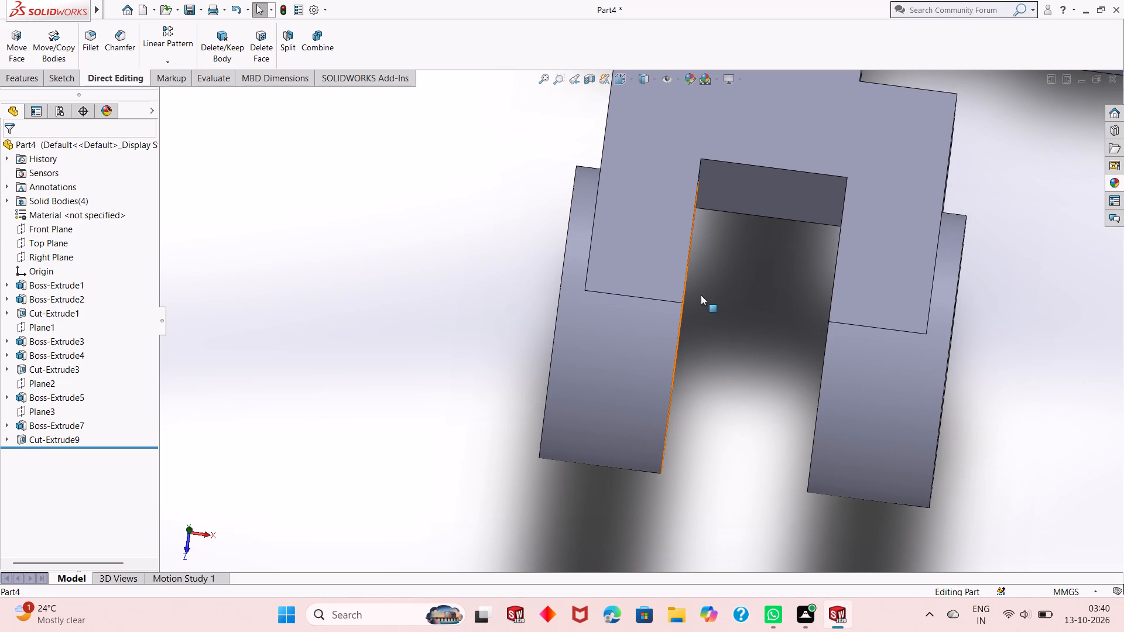
Open a new sketch on the slotted block's upper flat face, viewed square on.
key(ctrl+8)
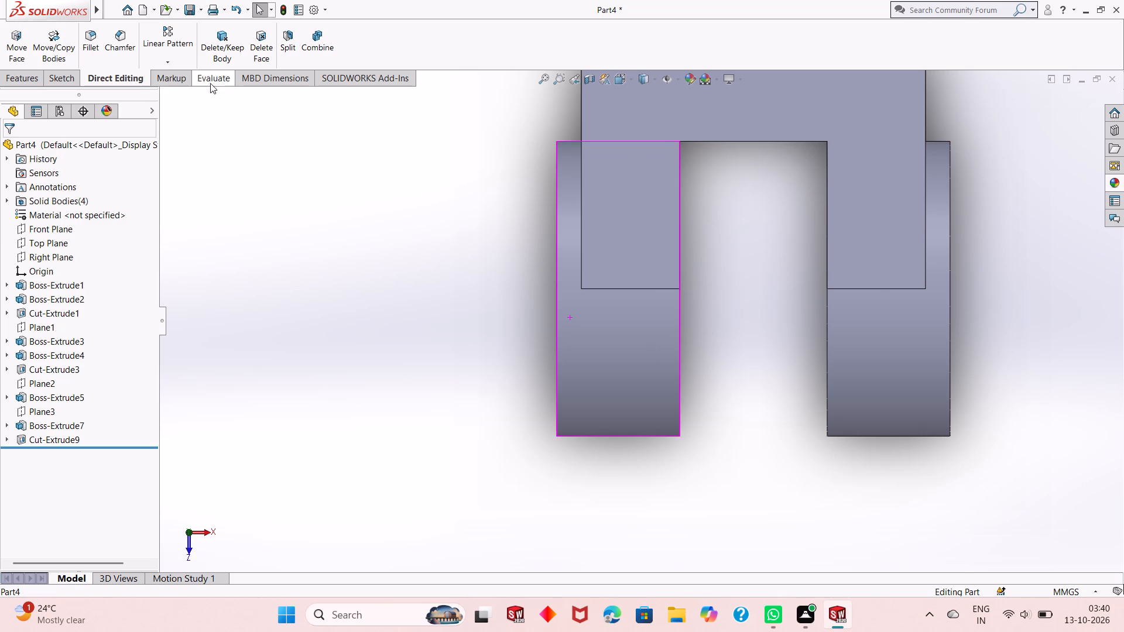
click(64, 82)
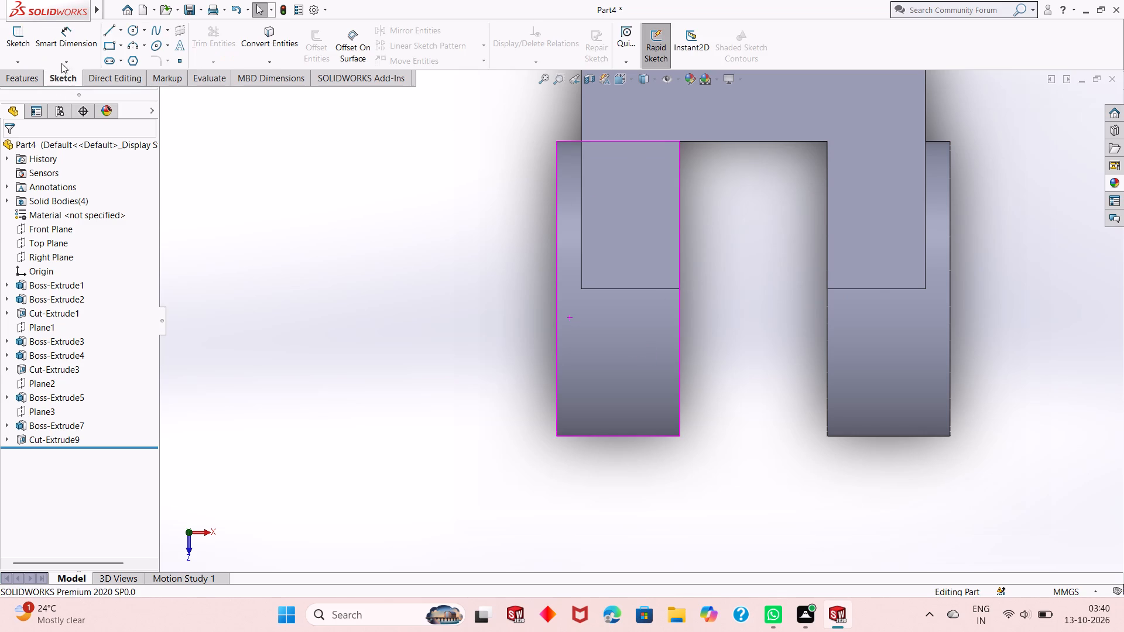
click(111, 28)
click(635, 266)
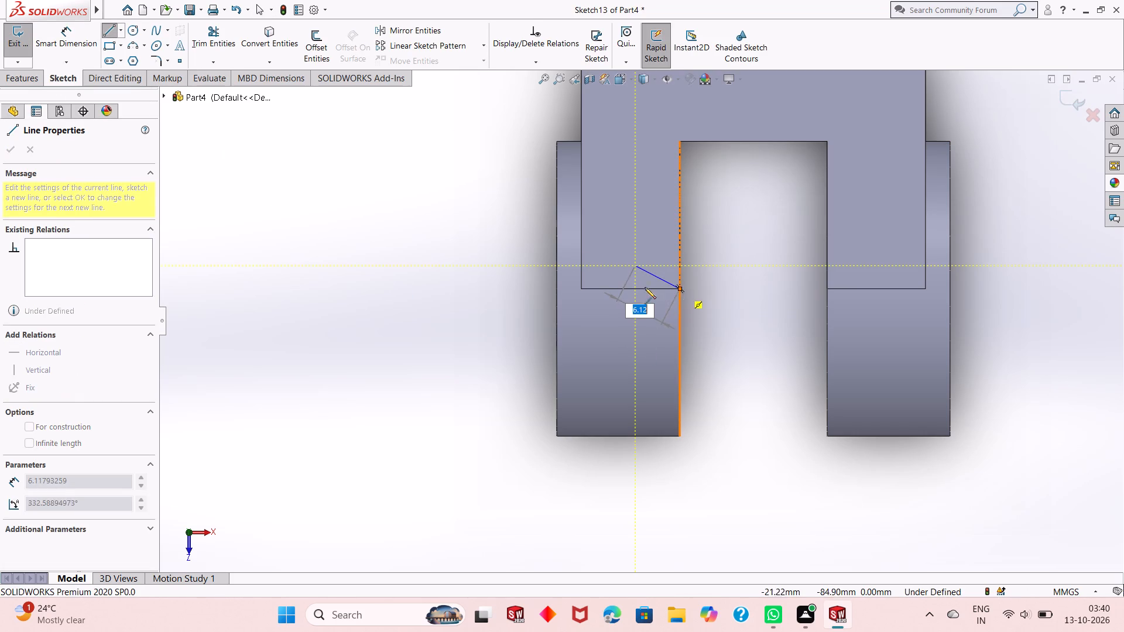
key(Escape)
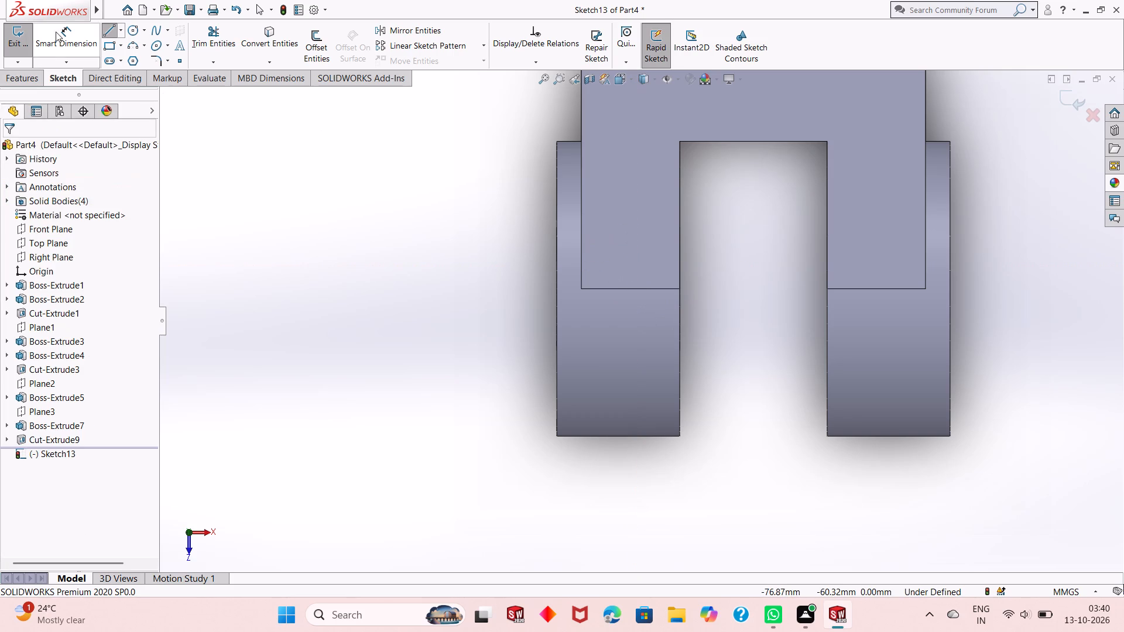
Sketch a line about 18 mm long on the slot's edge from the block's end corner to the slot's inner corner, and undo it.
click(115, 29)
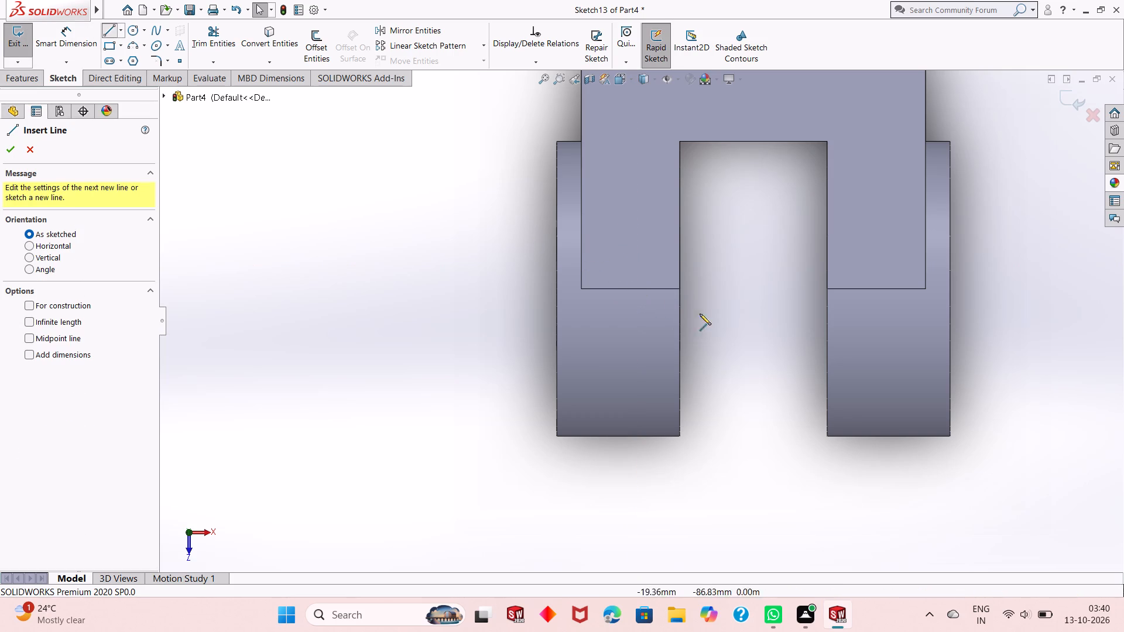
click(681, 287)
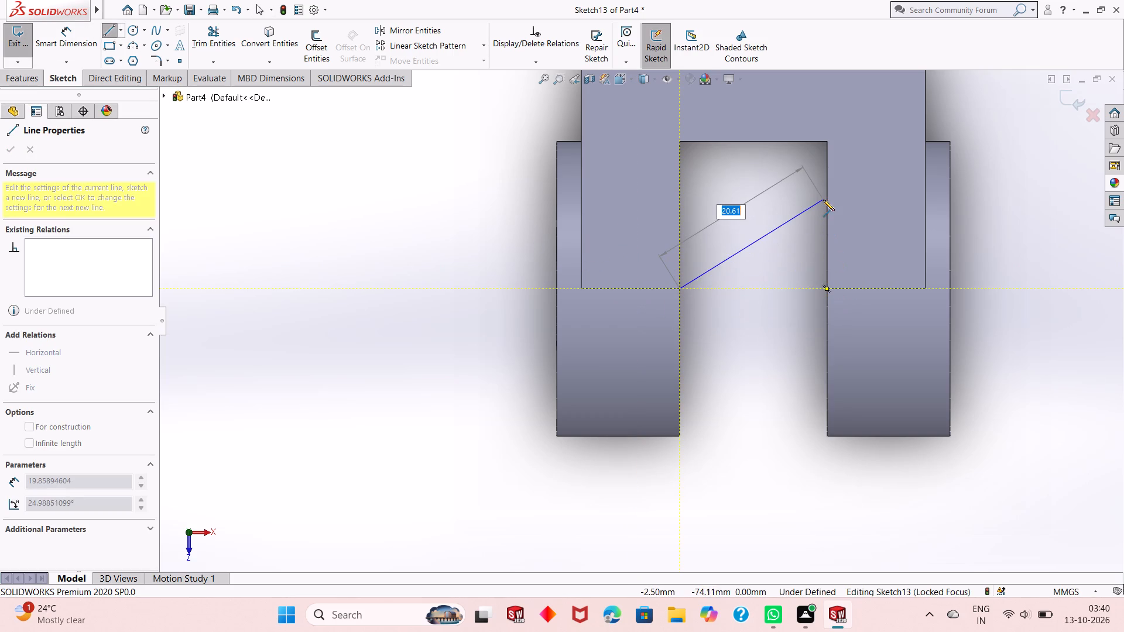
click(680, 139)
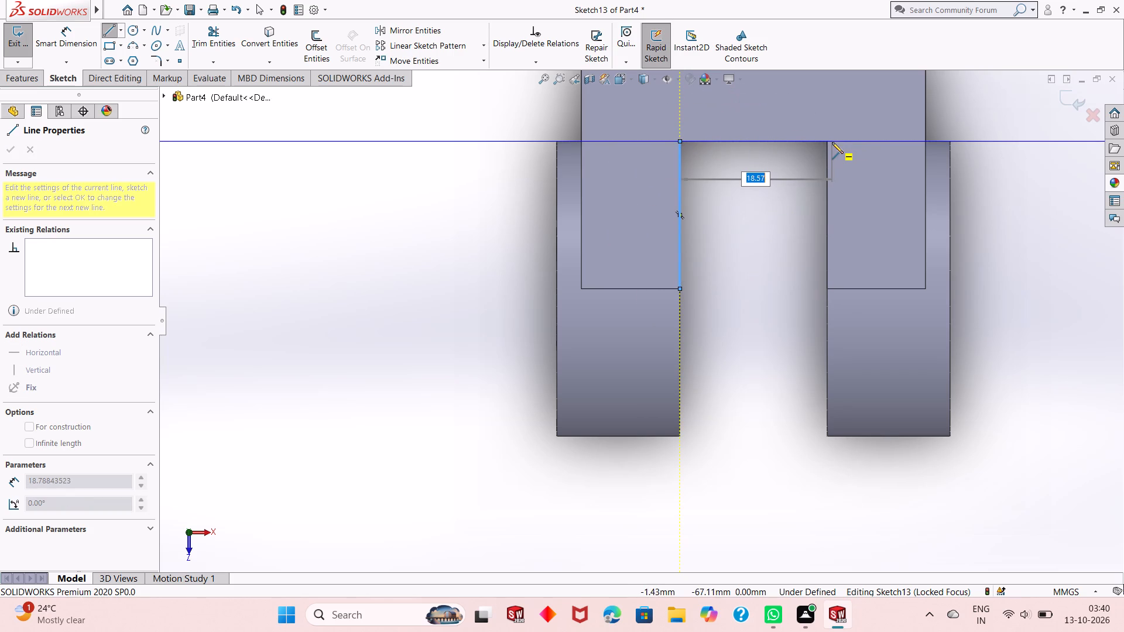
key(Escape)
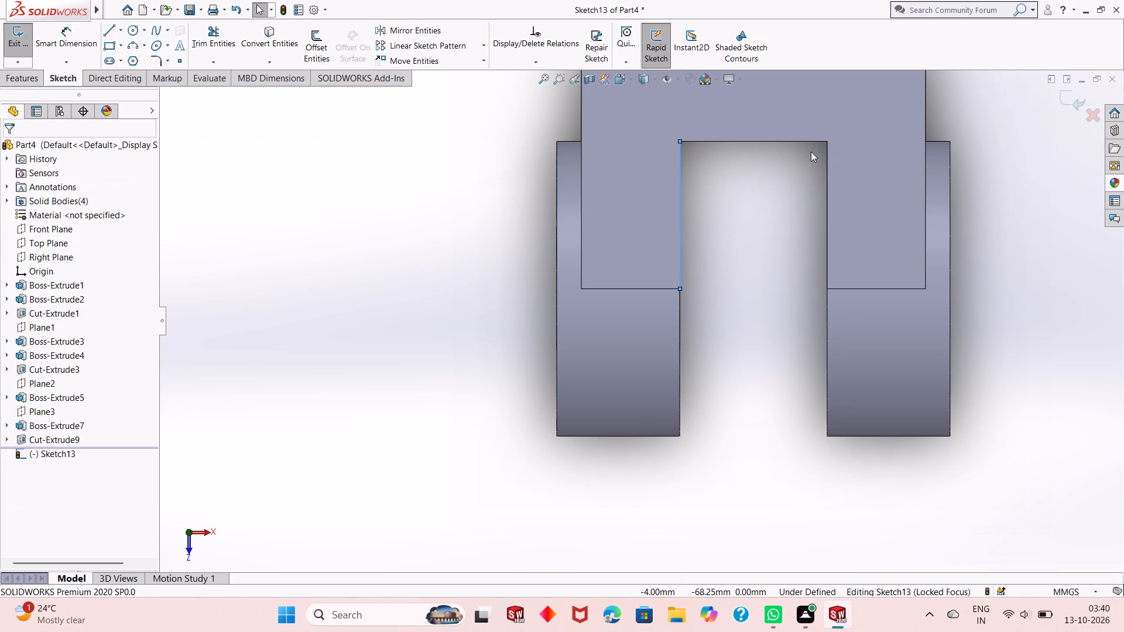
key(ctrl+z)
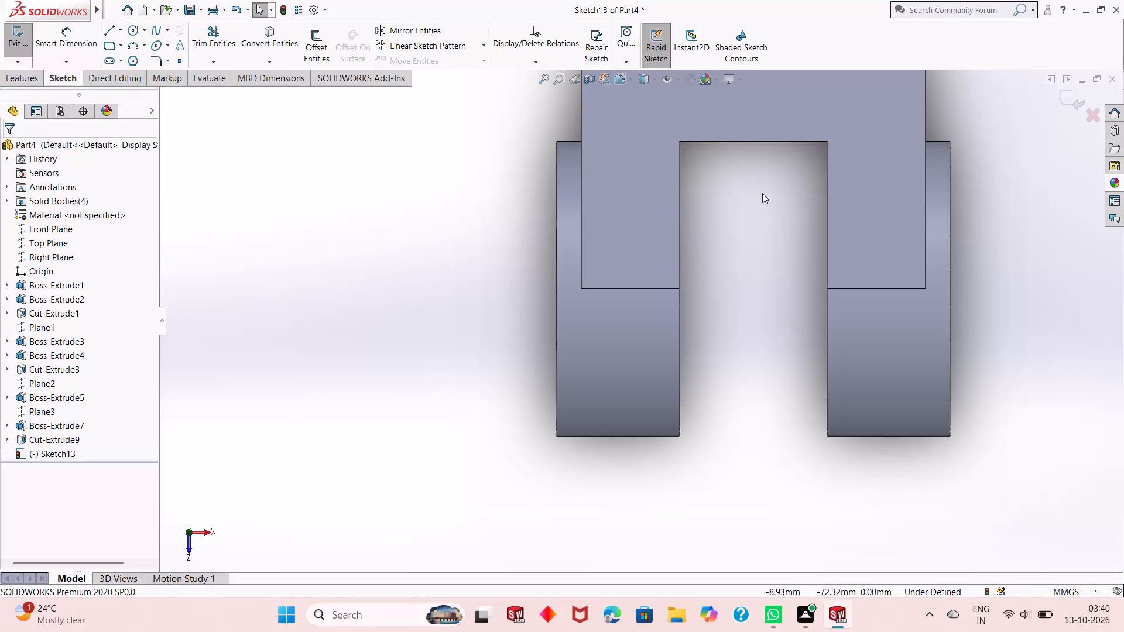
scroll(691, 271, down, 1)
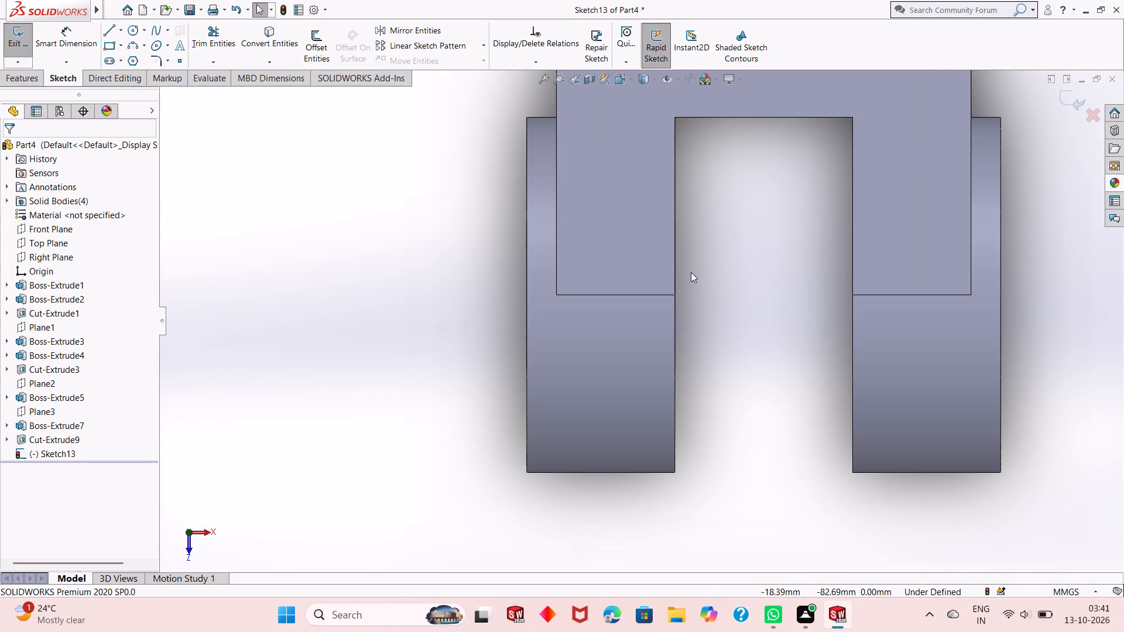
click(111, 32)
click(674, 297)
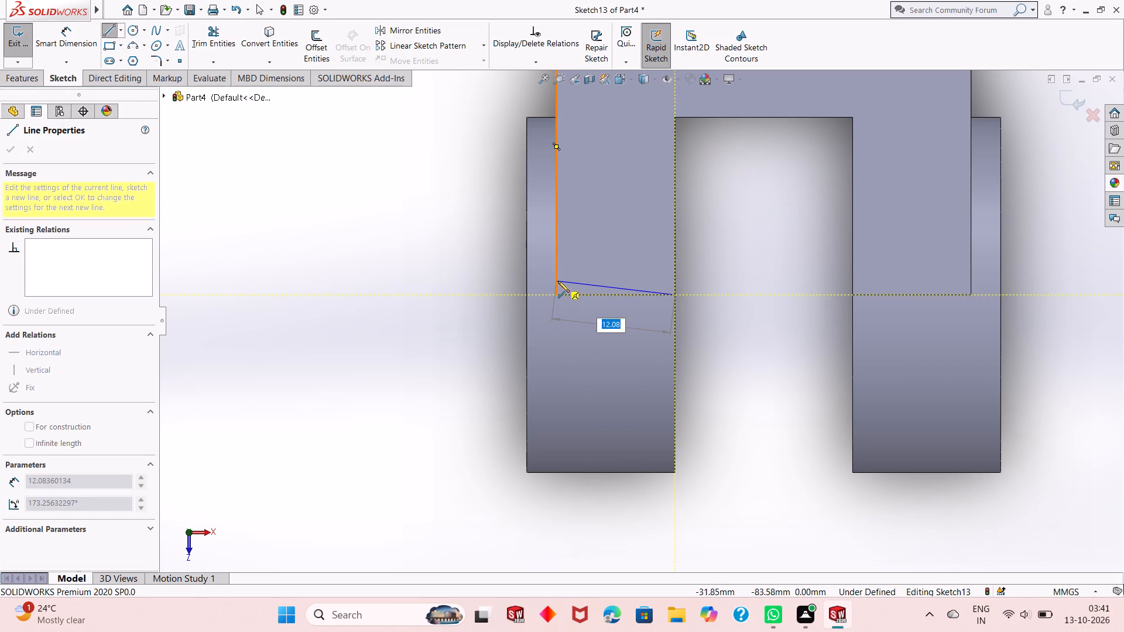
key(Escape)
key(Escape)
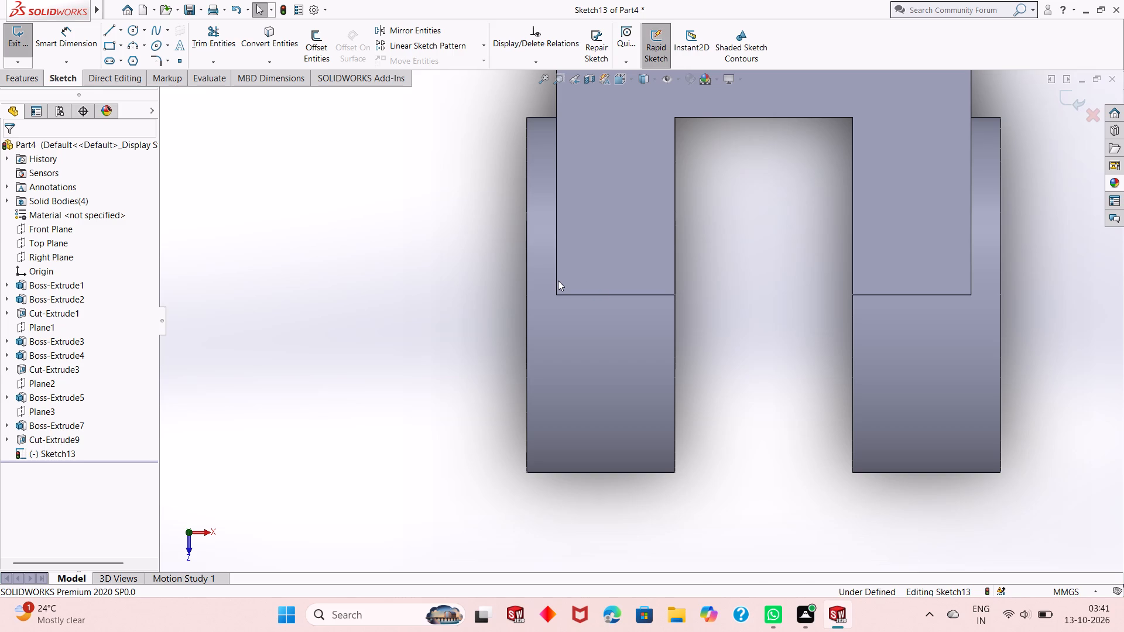
Examine the side boss's slot walls, overlapping ring faces and the block material across the bore from several angles.
middle_drag(793, 361, 784, 256)
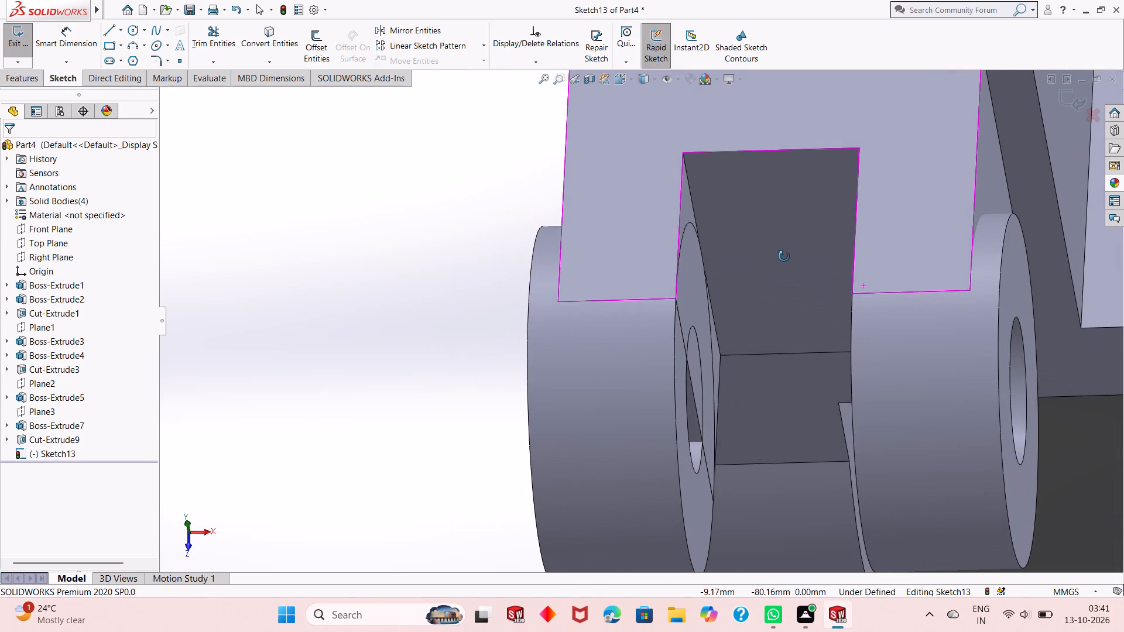
middle_drag(784, 256, 739, 295)
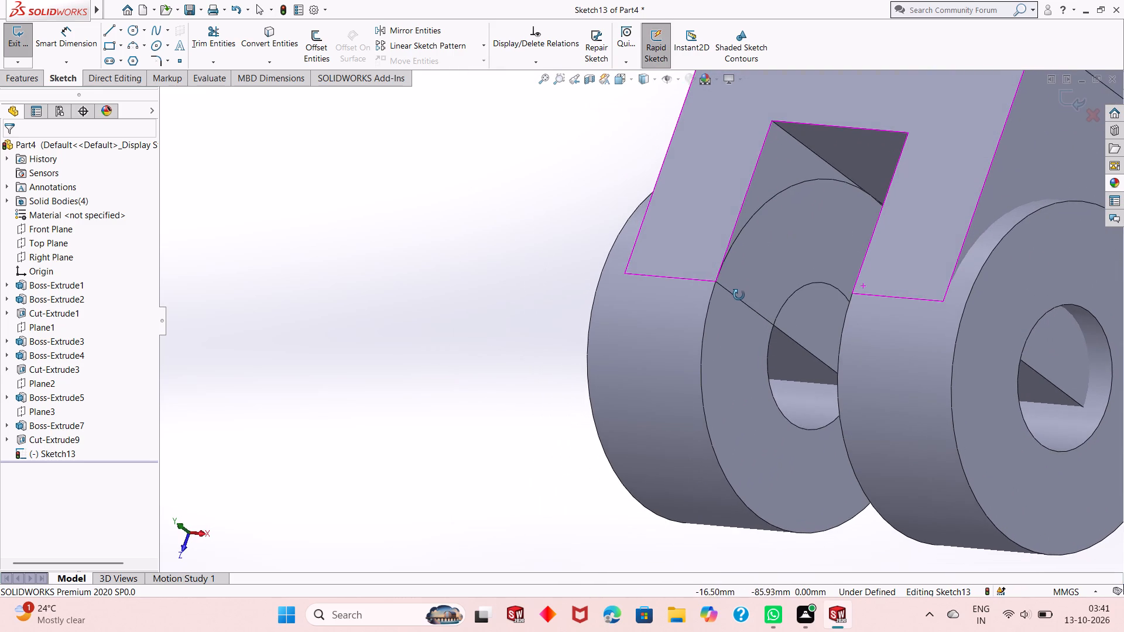
middle_drag(739, 295, 738, 297)
scroll(806, 233, down, 2)
middle_drag(806, 231, 813, 261)
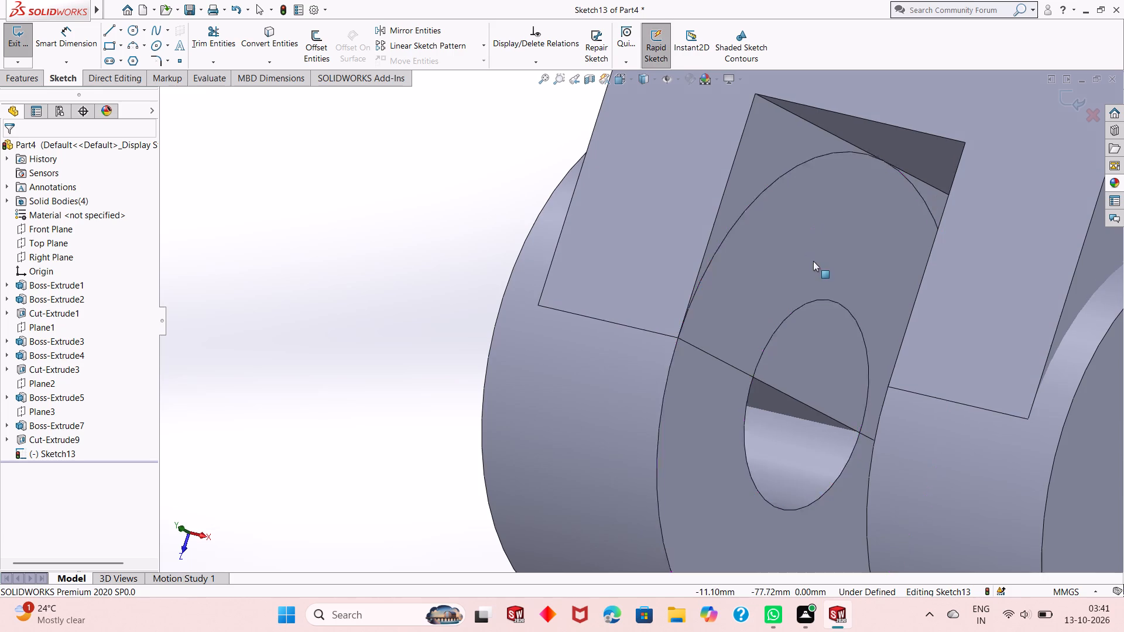
scroll(873, 175, down, 9)
scroll(782, 262, down, 5)
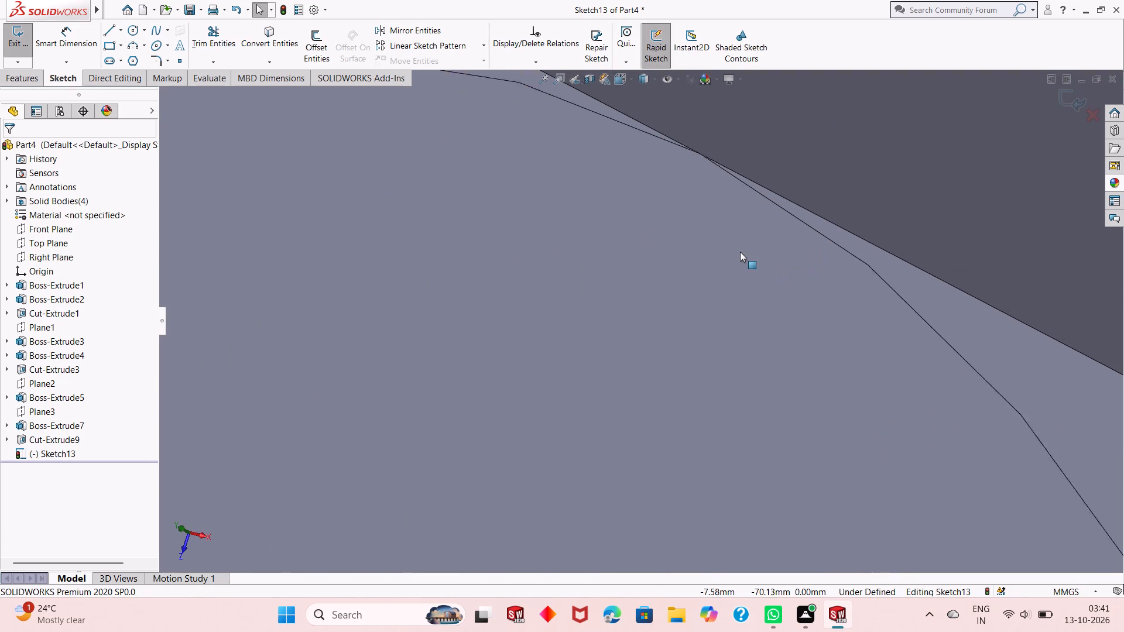
scroll(740, 252, down, 2)
scroll(712, 249, up, 19)
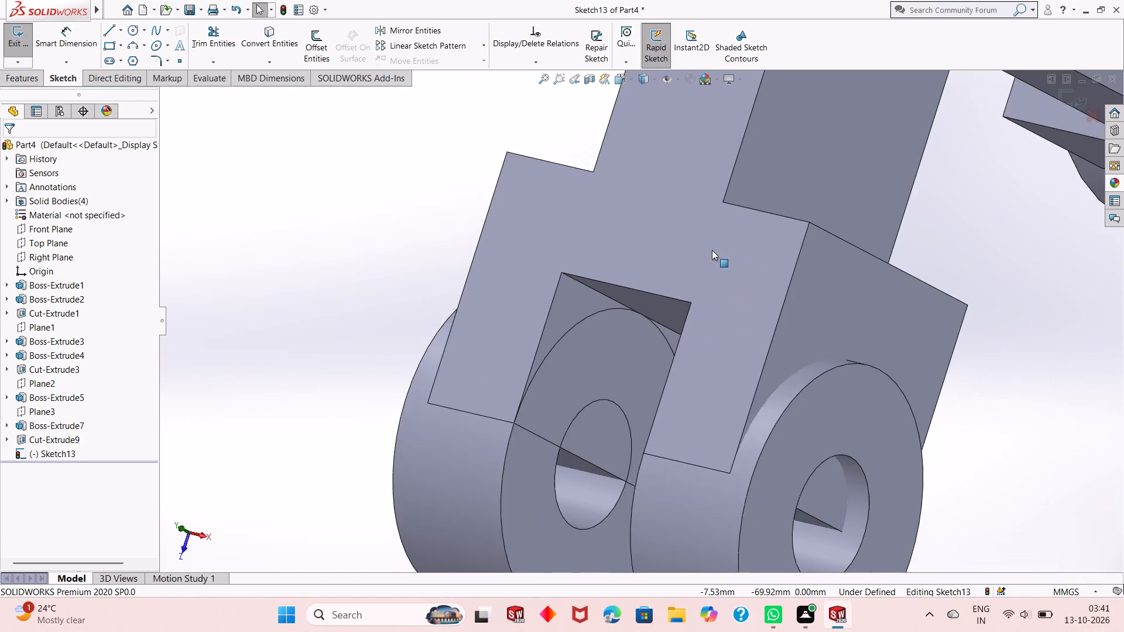
scroll(712, 250, up, 4)
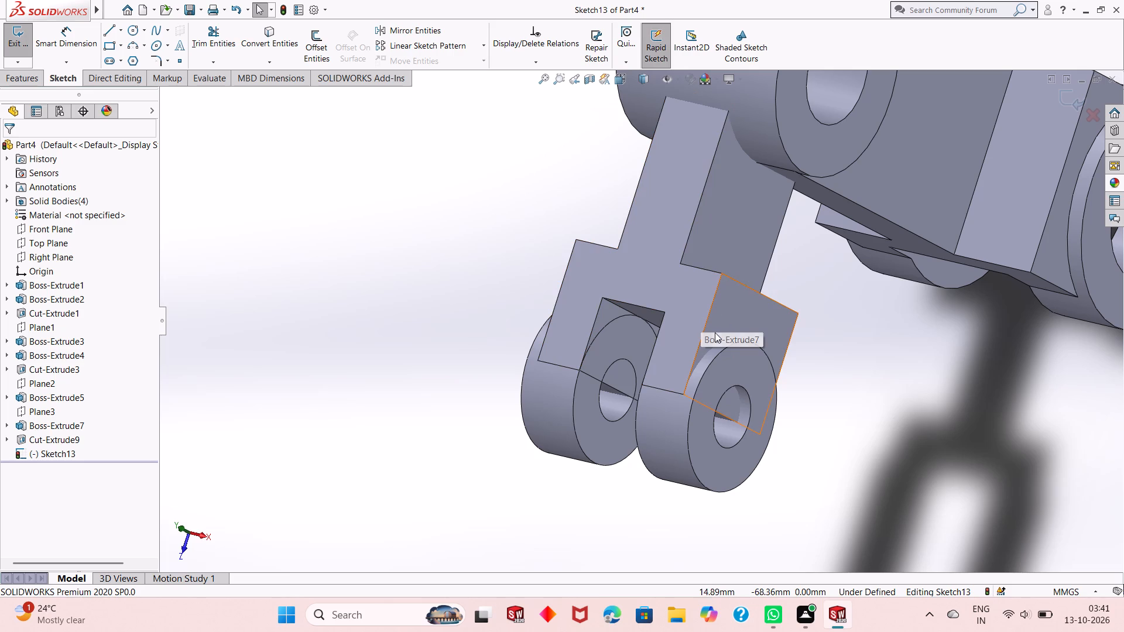
middle_drag(712, 426, 720, 354)
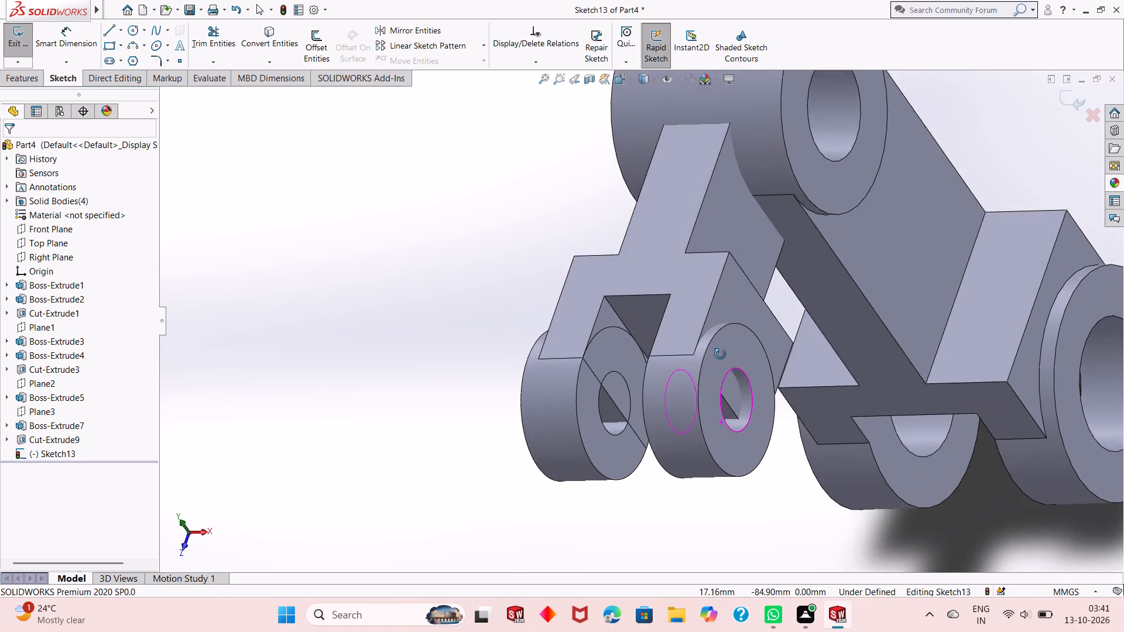
middle_drag(720, 354, 720, 307)
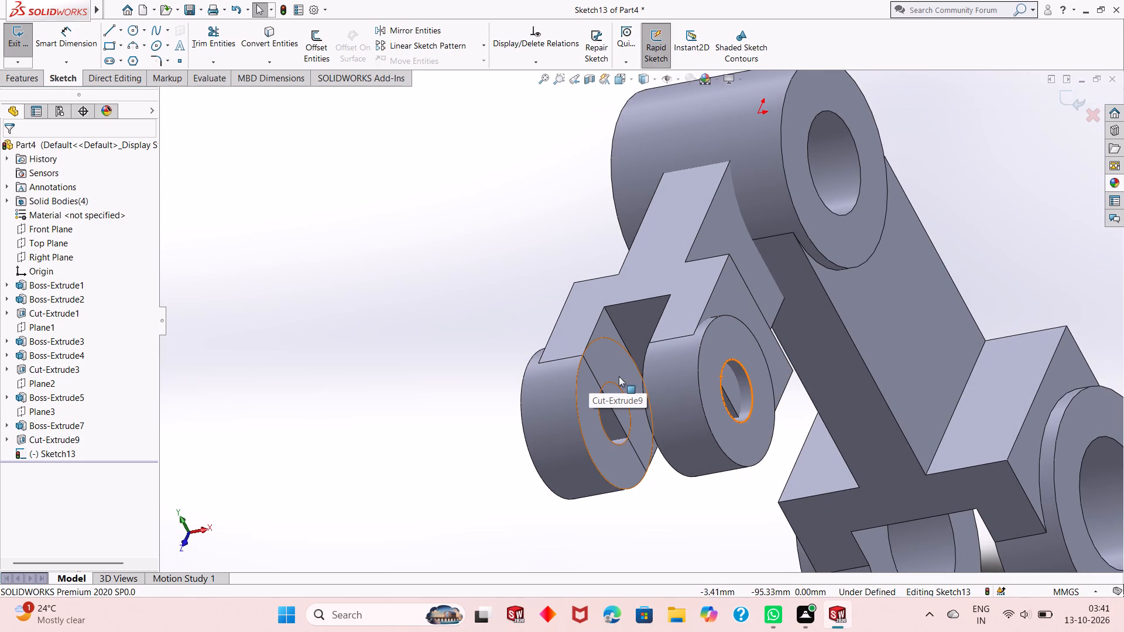
middle_drag(635, 392, 636, 403)
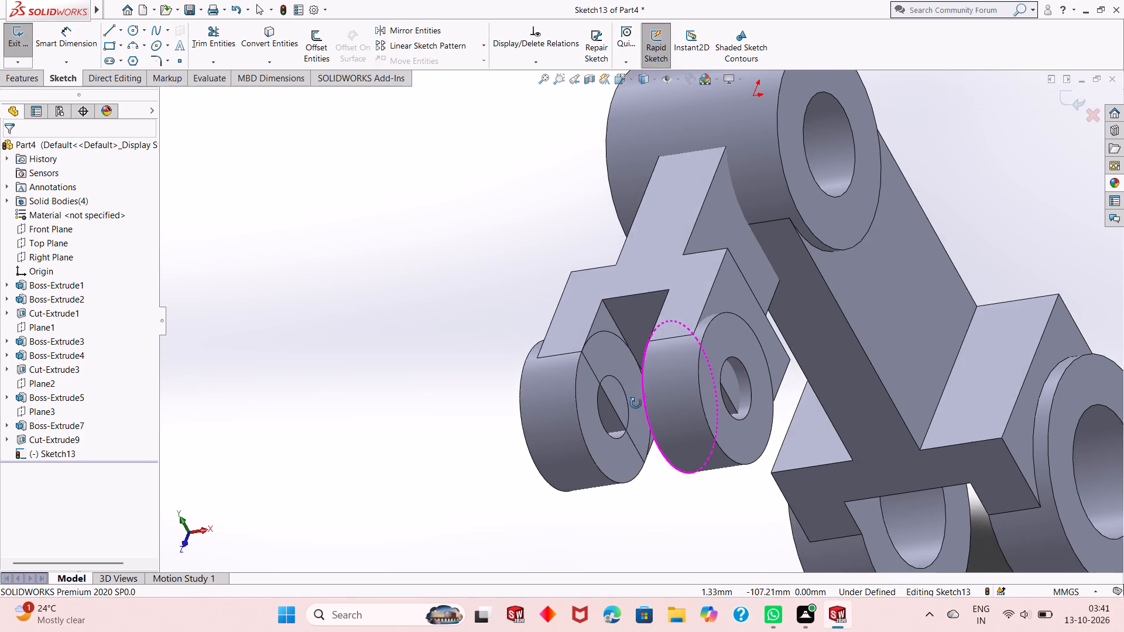
middle_drag(636, 403, 628, 406)
scroll(637, 362, down, 3)
middle_drag(634, 357, 633, 420)
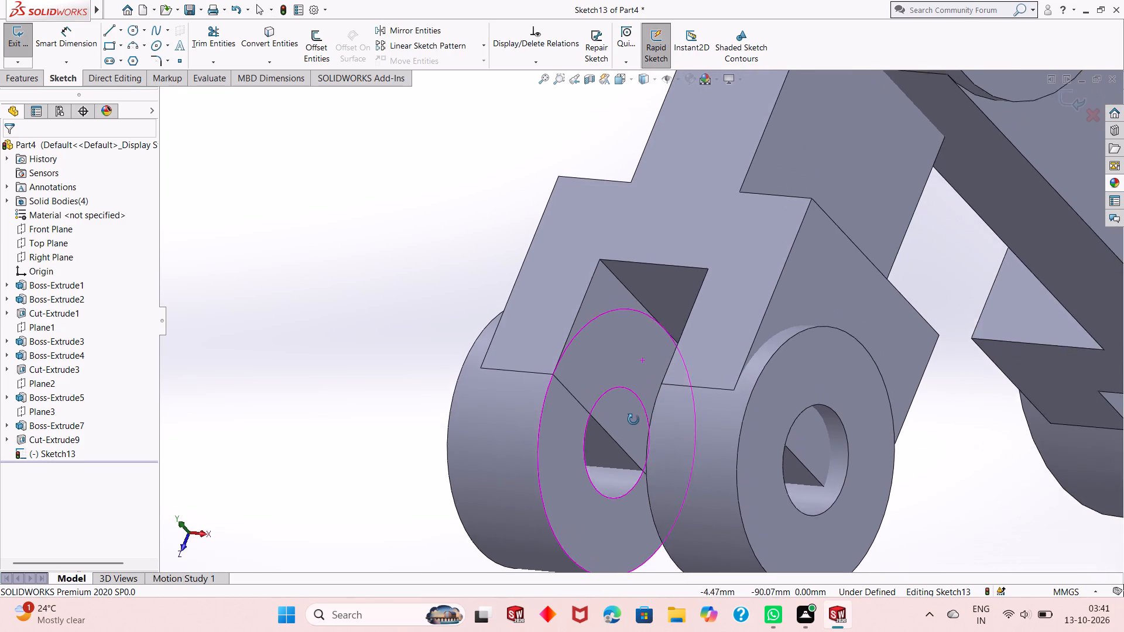
middle_drag(633, 420, 633, 431)
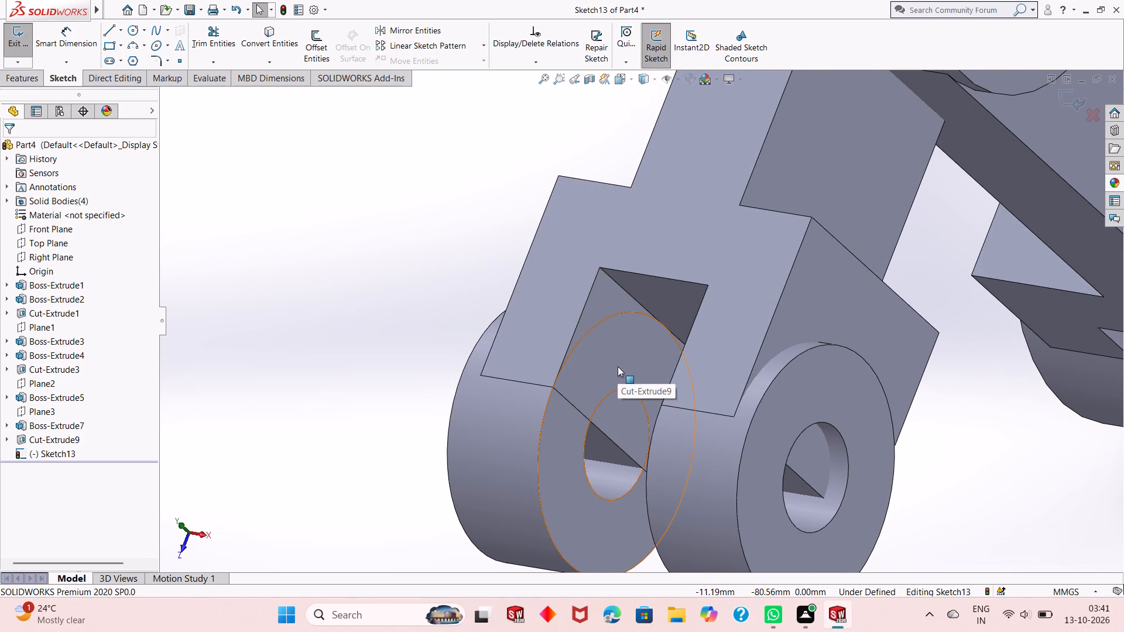
Examine the slotted side boss's underside, outer ring faces and connection to the arm from several angles.
middle_drag(569, 395, 602, 174)
middle_drag(602, 174, 594, 182)
scroll(501, 451, down, 4)
middle_drag(591, 428, 581, 442)
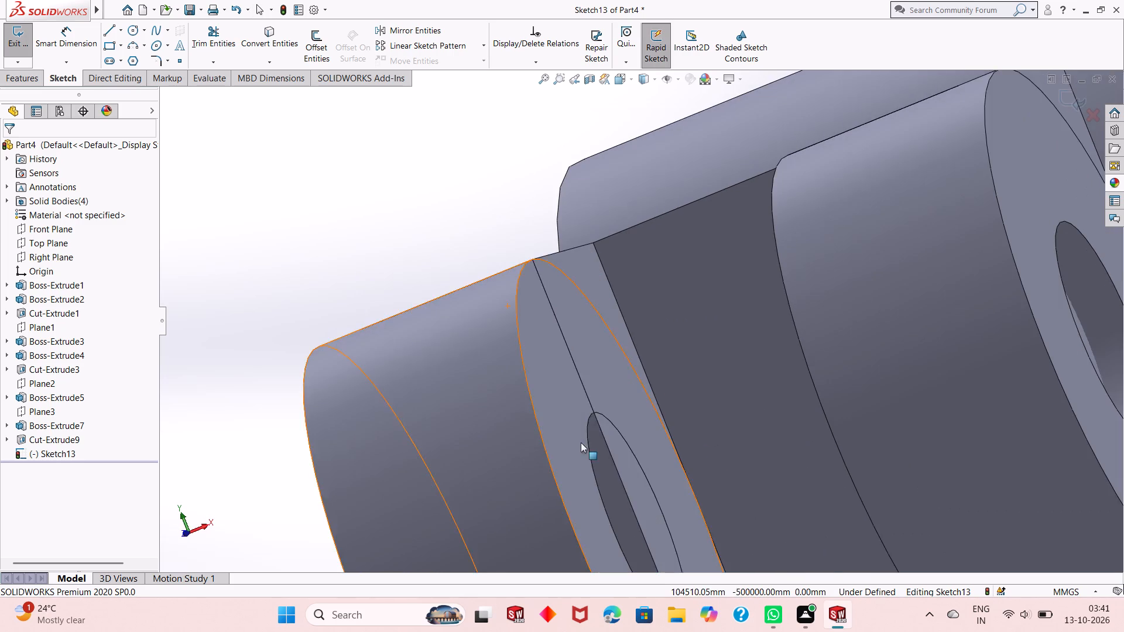
scroll(601, 437, up, 7)
middle_drag(745, 390, 708, 479)
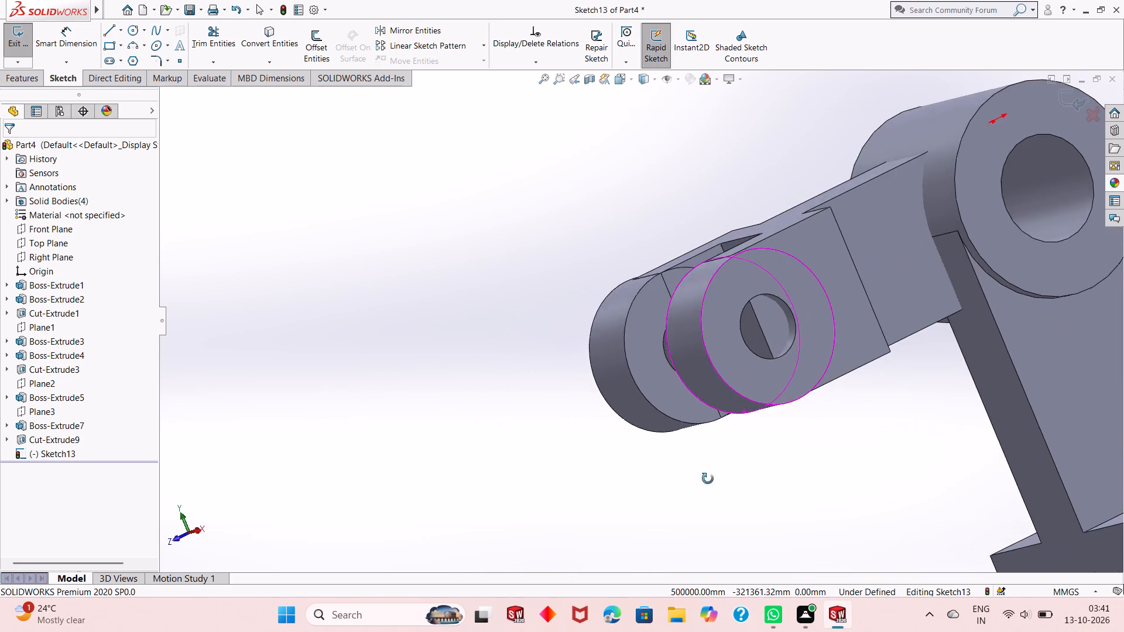
middle_drag(708, 479, 765, 274)
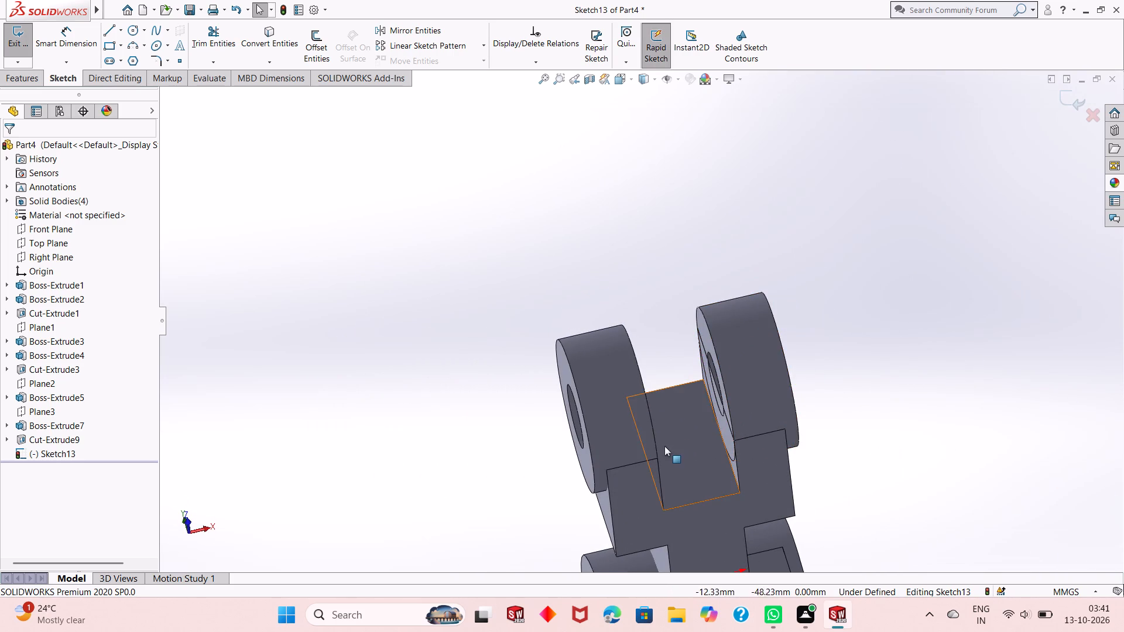
middle_drag(664, 448, 591, 613)
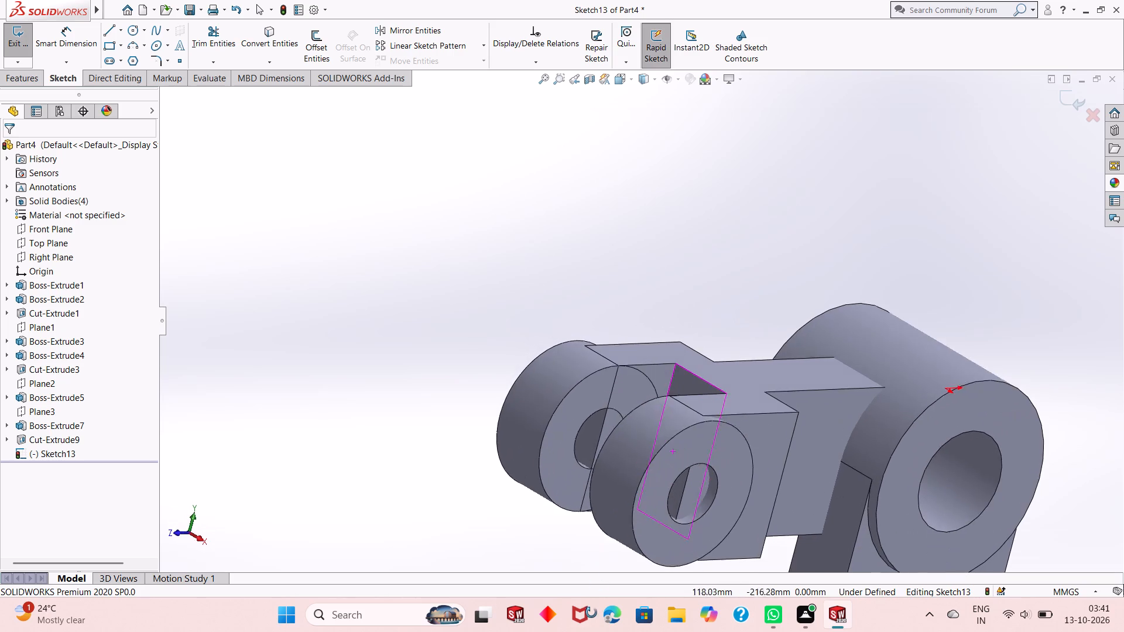
middle_drag(591, 613, 588, 613)
middle_drag(687, 404, 646, 408)
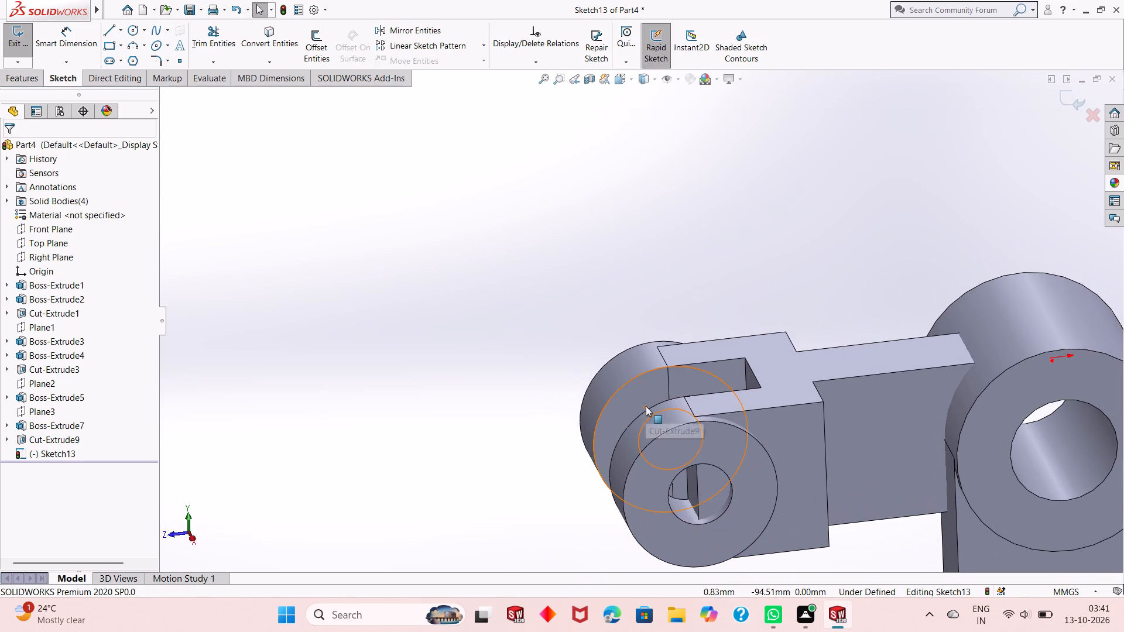
scroll(726, 429, up, 2)
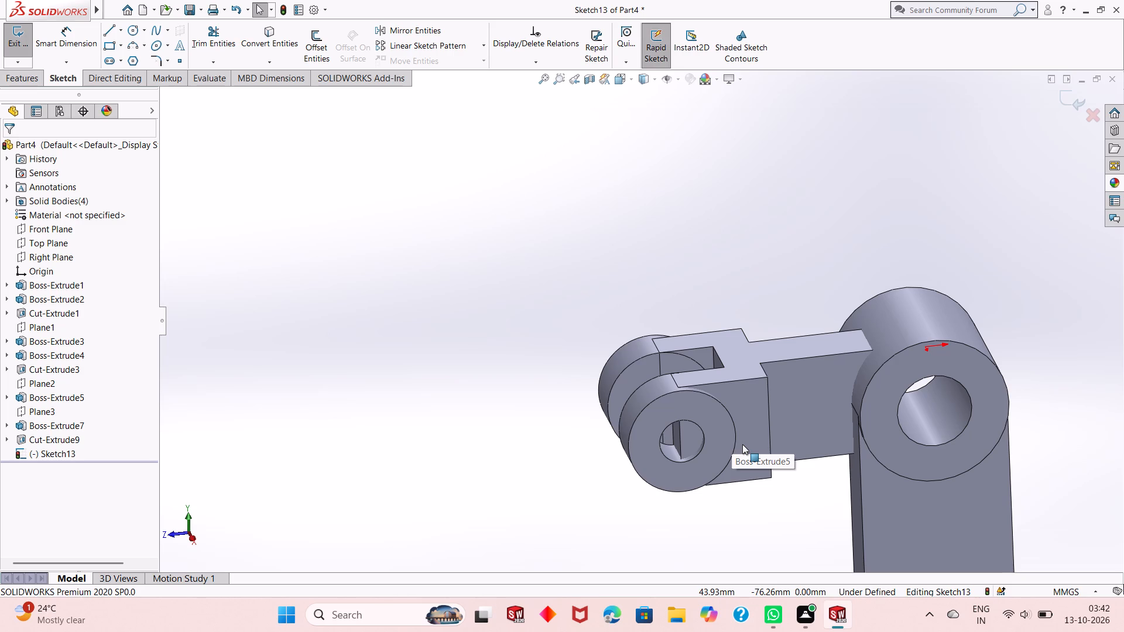
scroll(739, 473, up, 1)
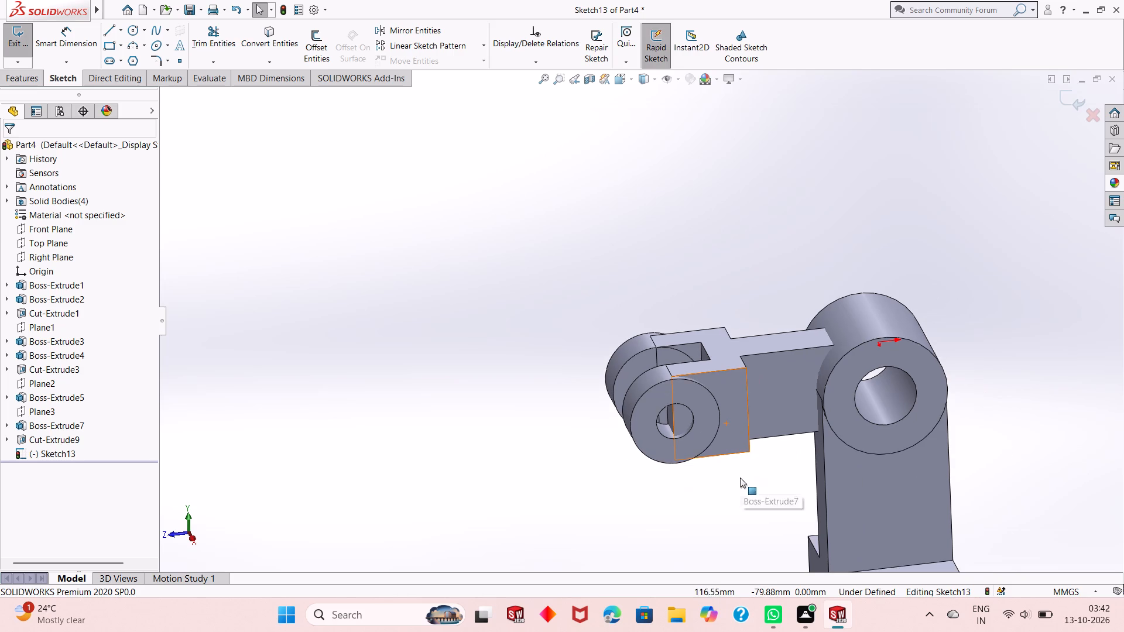
middle_drag(740, 479, 753, 454)
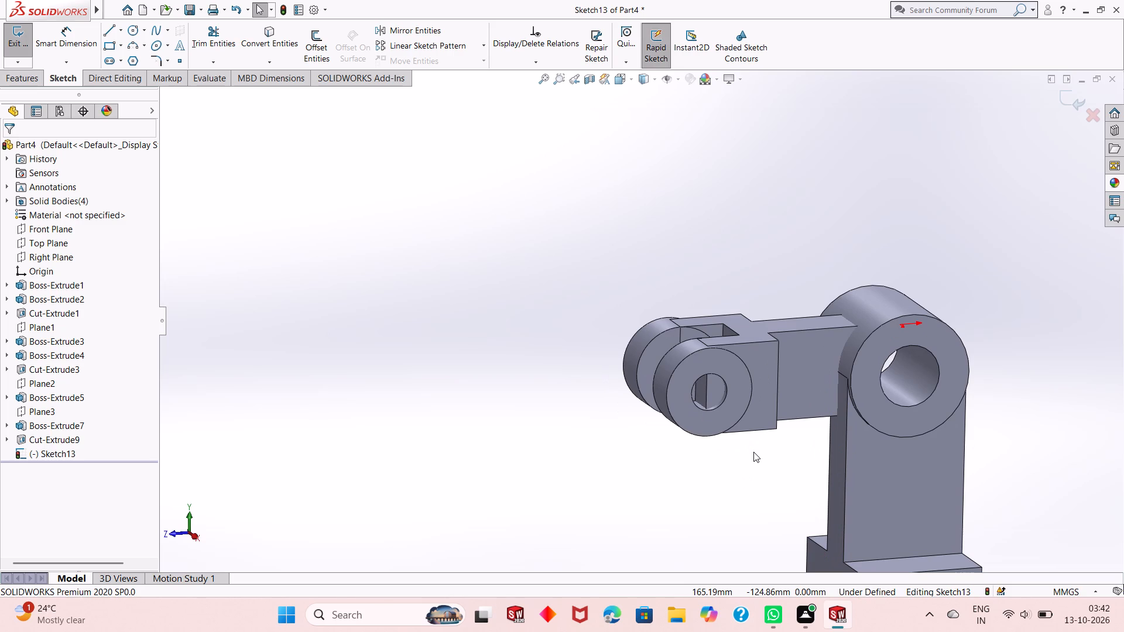
middle_drag(827, 468, 827, 437)
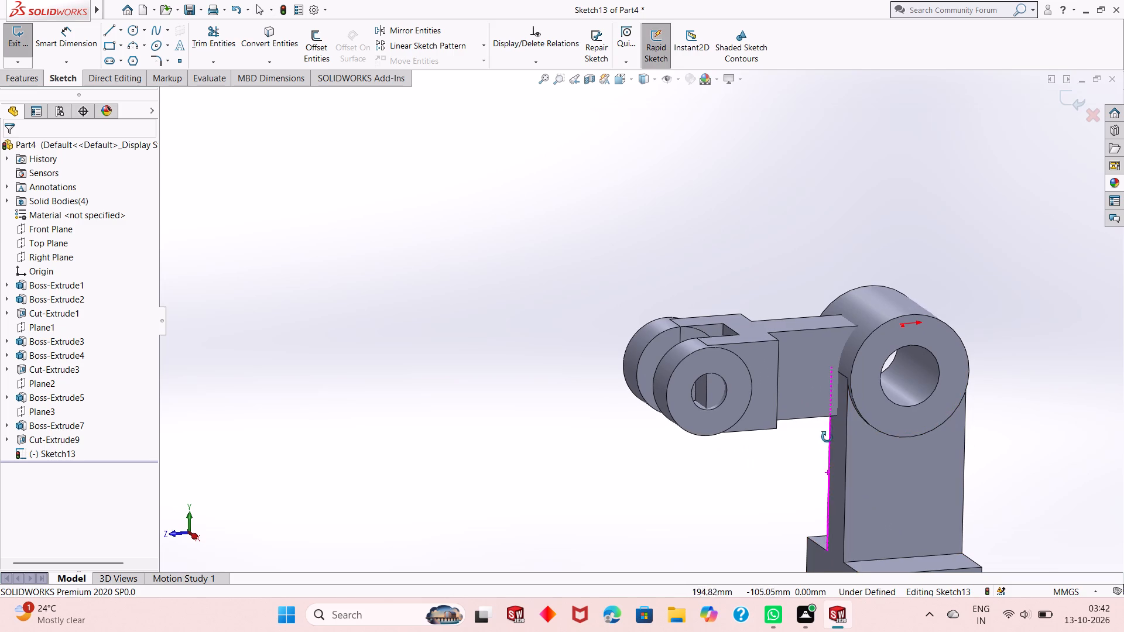
middle_drag(827, 437, 831, 380)
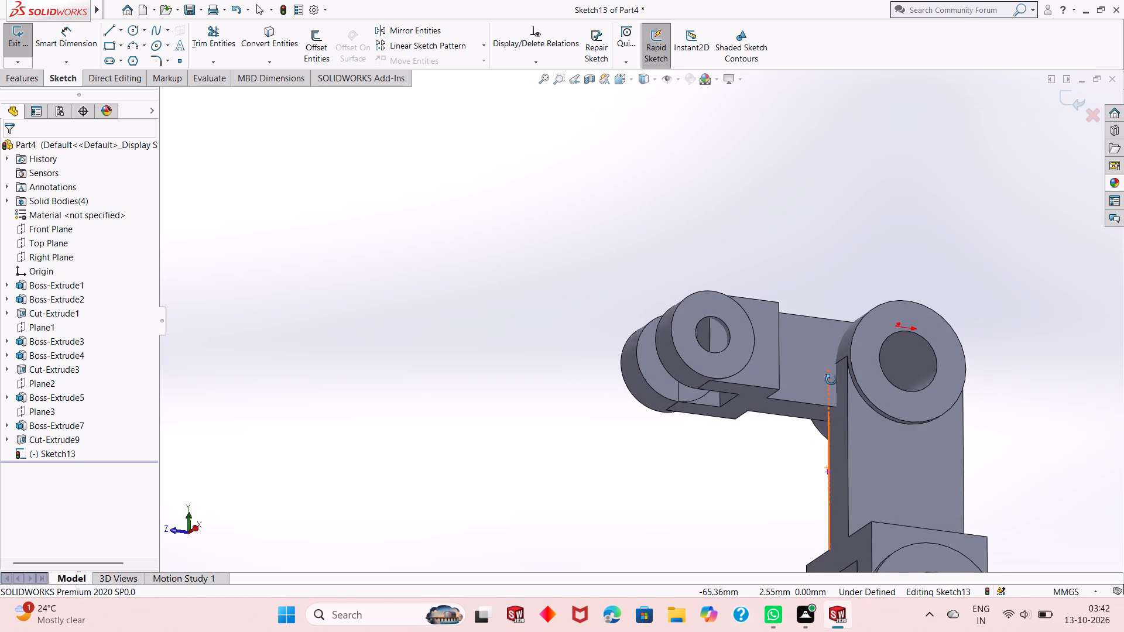
middle_drag(831, 380, 829, 456)
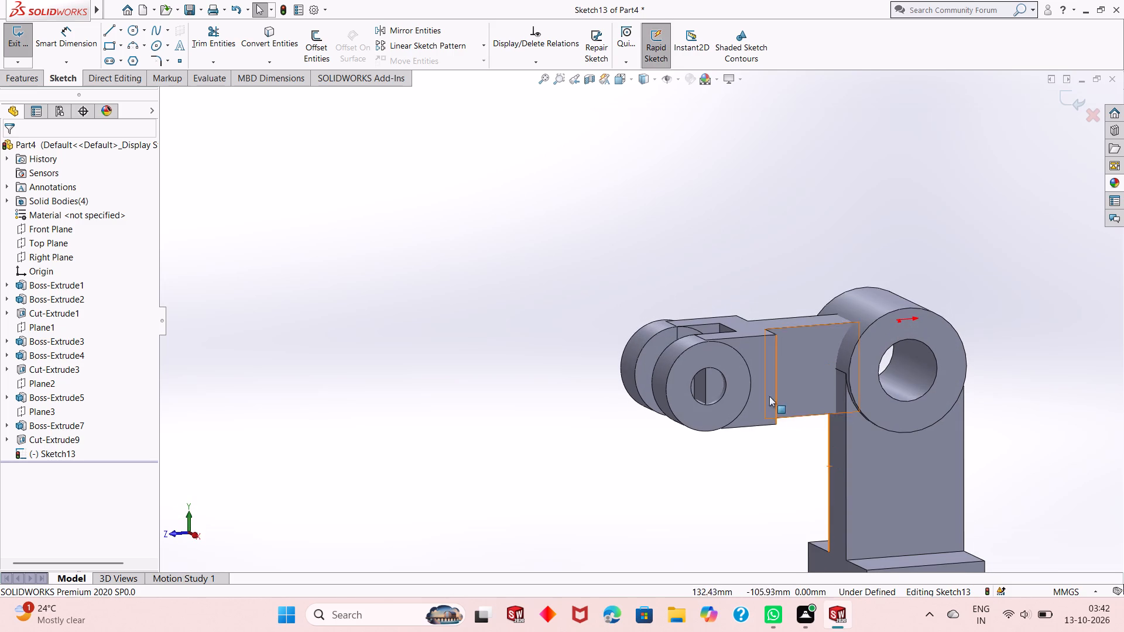
Undo the creation of the empty sketch on the slotted block's upper flat face.
click(729, 362)
click(512, 294)
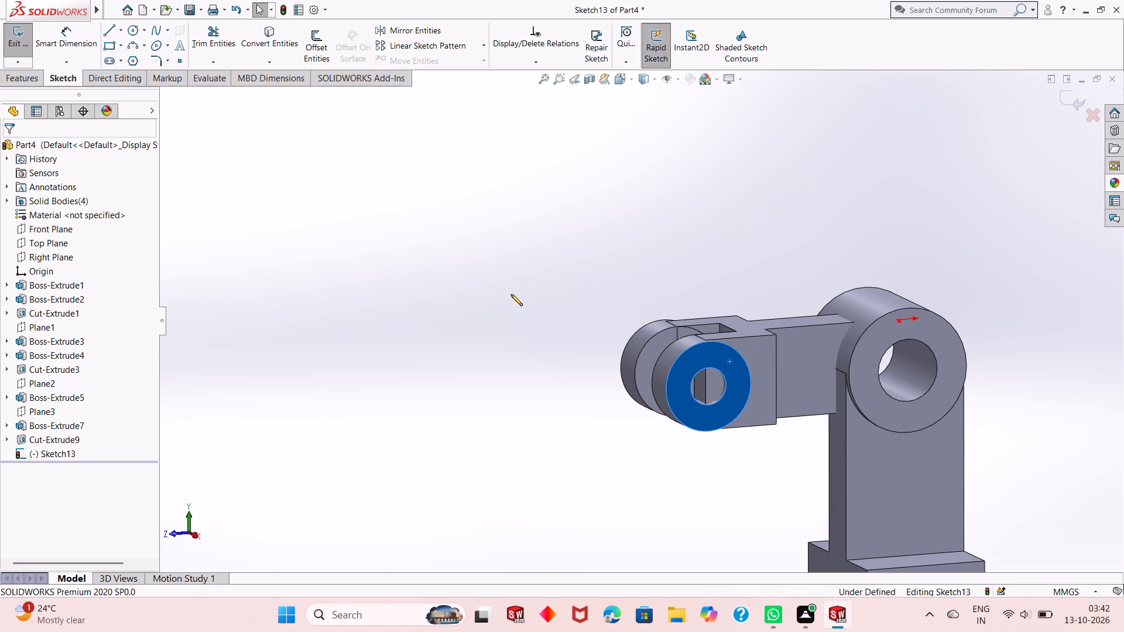
click(60, 452)
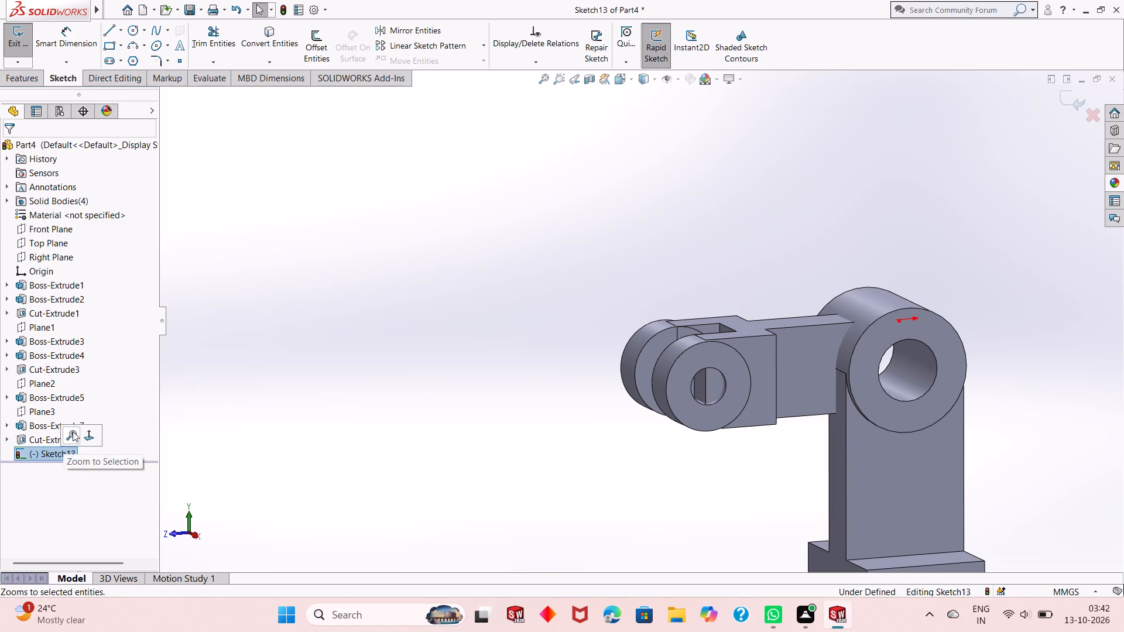
click(263, 389)
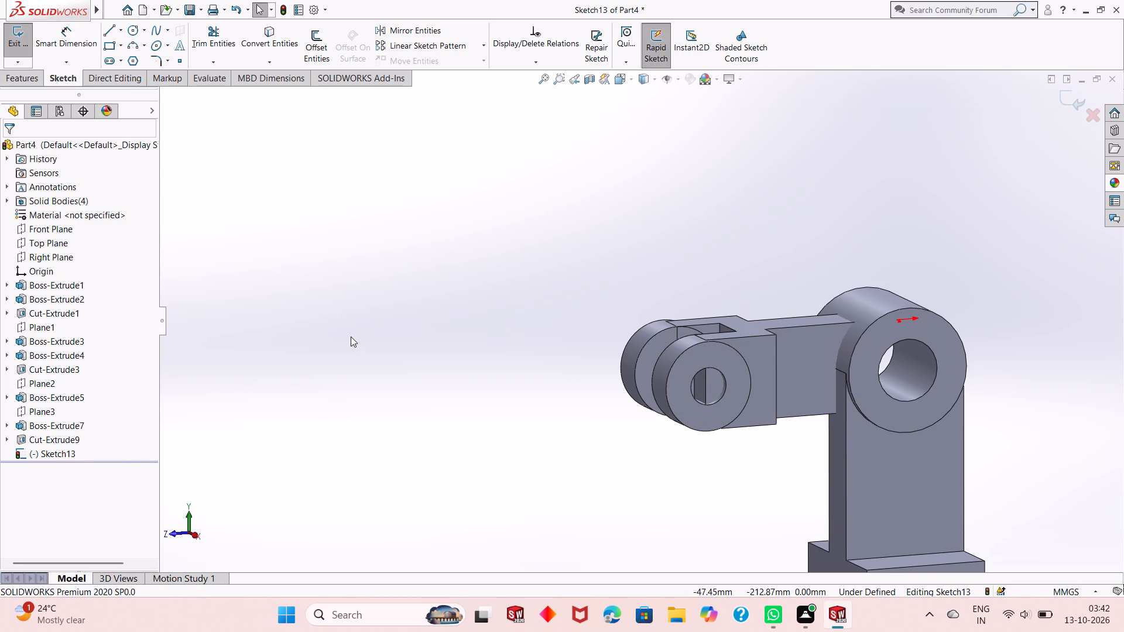
key(ctrl+z)
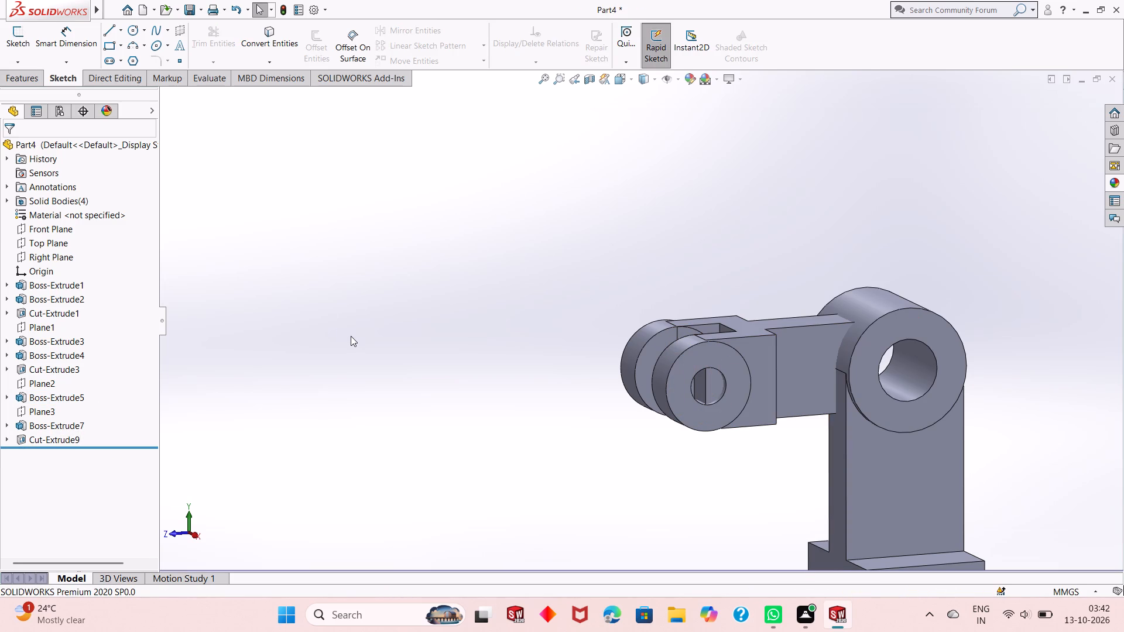
Open a new sketch on the slotted side boss's outer ring face, viewed square on.
middle_drag(665, 363, 680, 468)
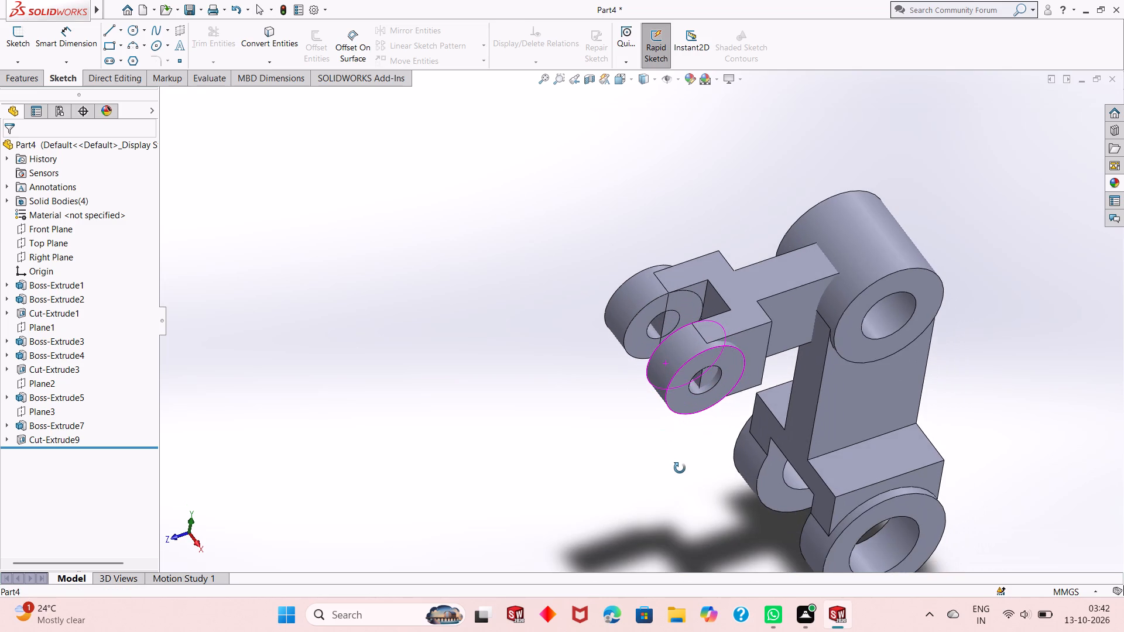
middle_drag(680, 468, 673, 394)
click(715, 352)
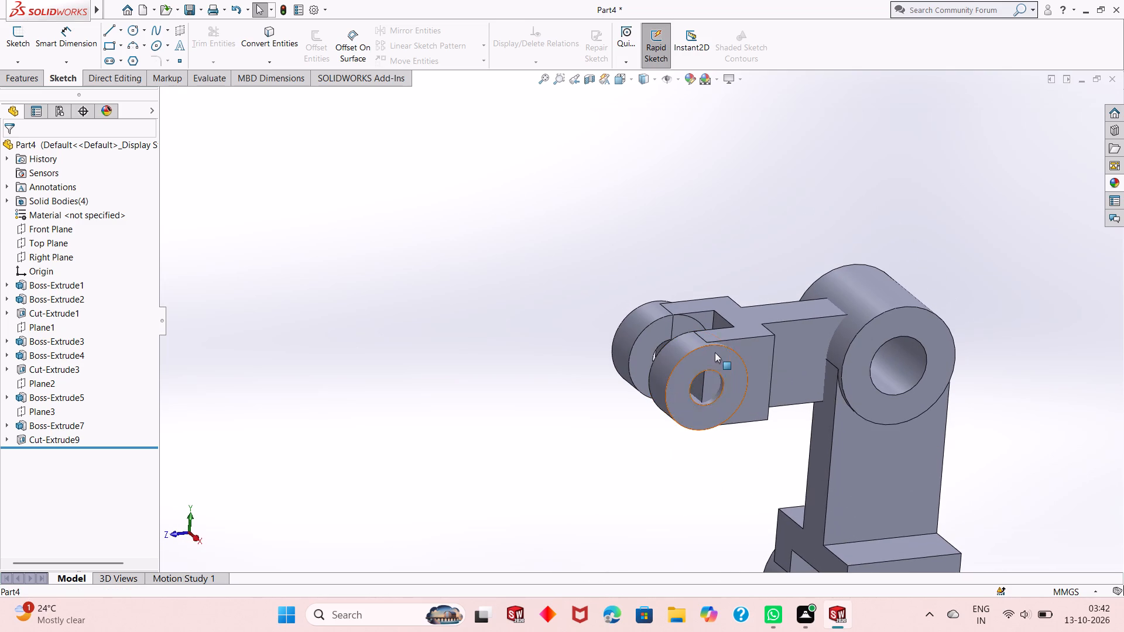
click(770, 321)
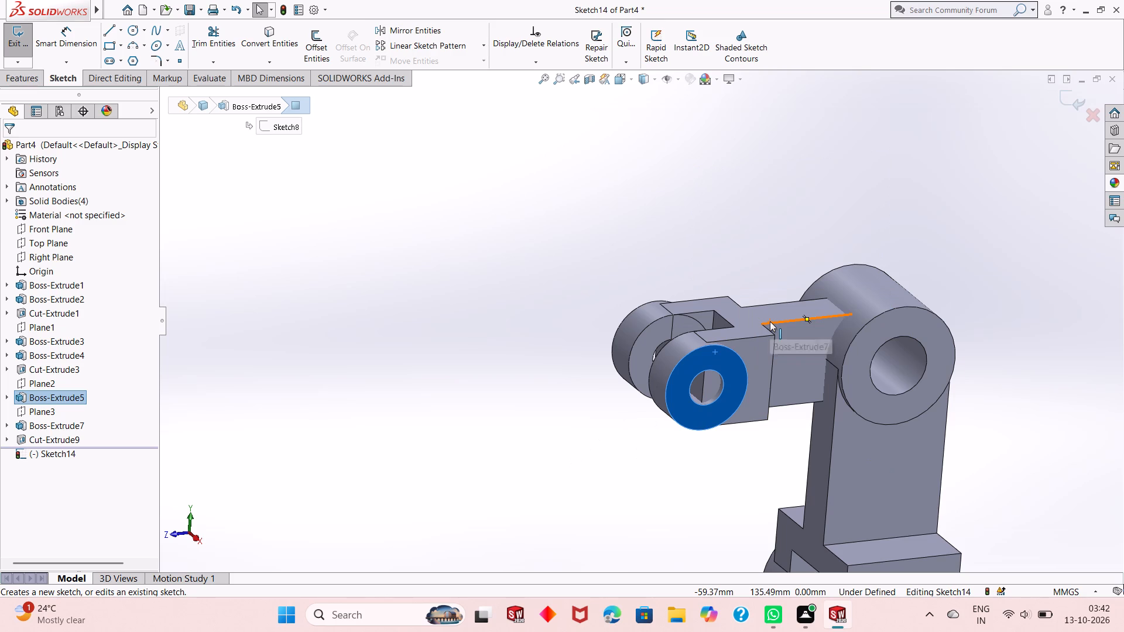
key(ctrl+8)
scroll(614, 319, up, 2)
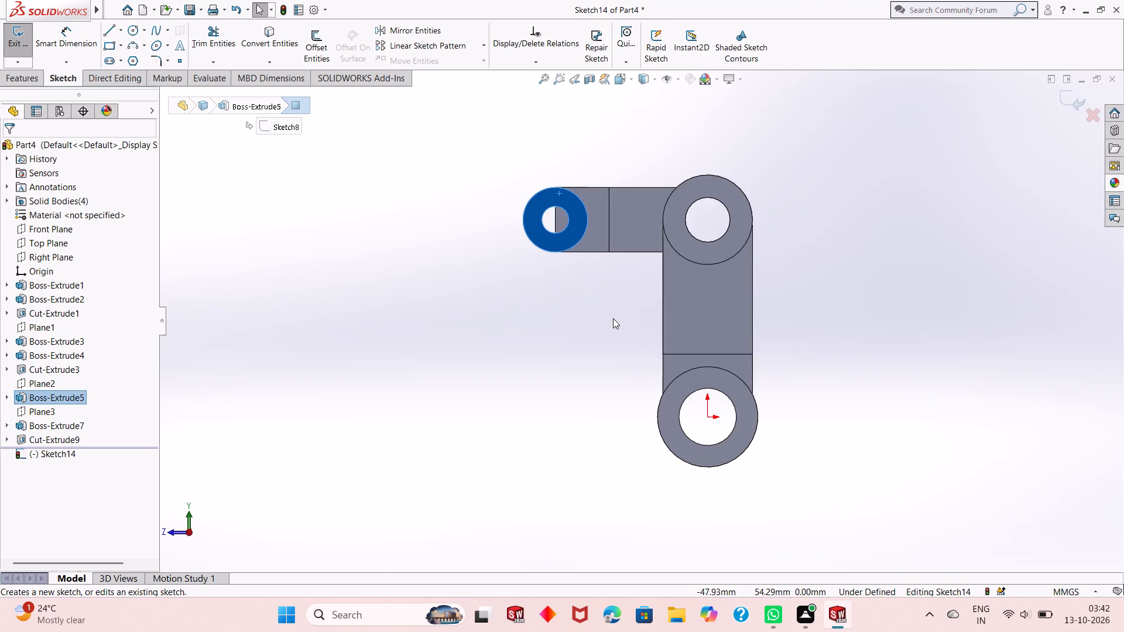
scroll(613, 318, up, 1)
scroll(571, 202, down, 3)
click(588, 206)
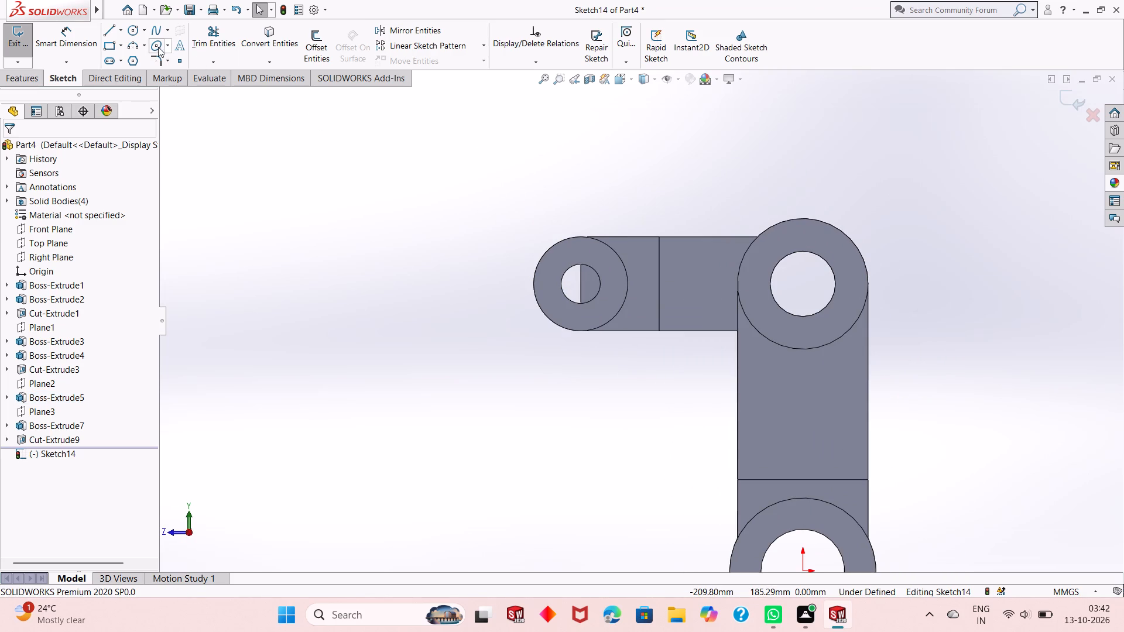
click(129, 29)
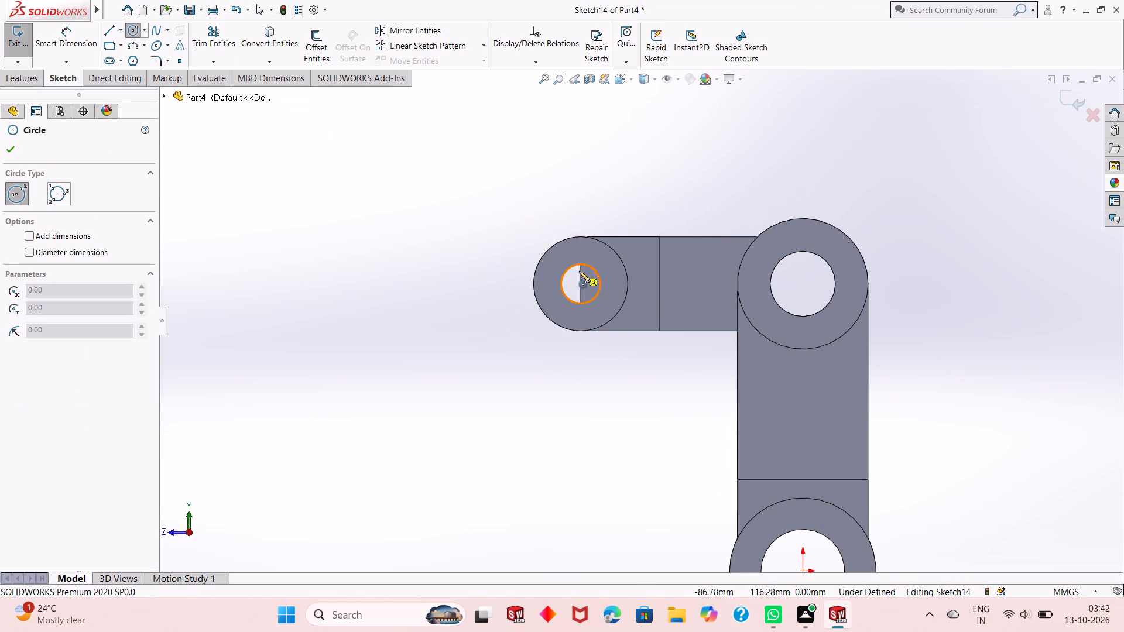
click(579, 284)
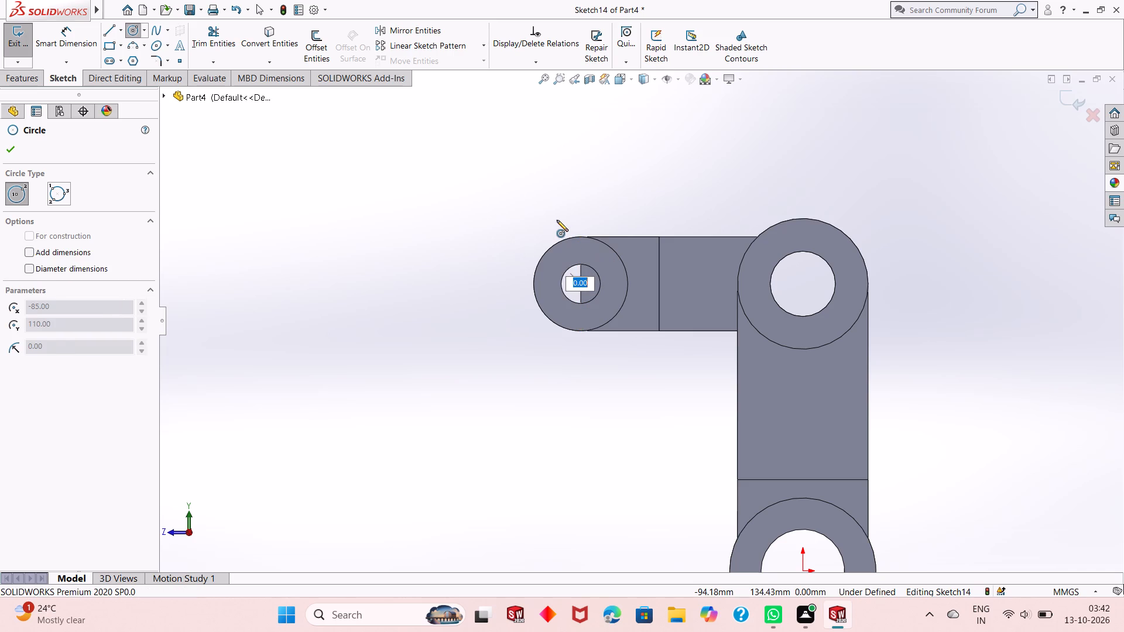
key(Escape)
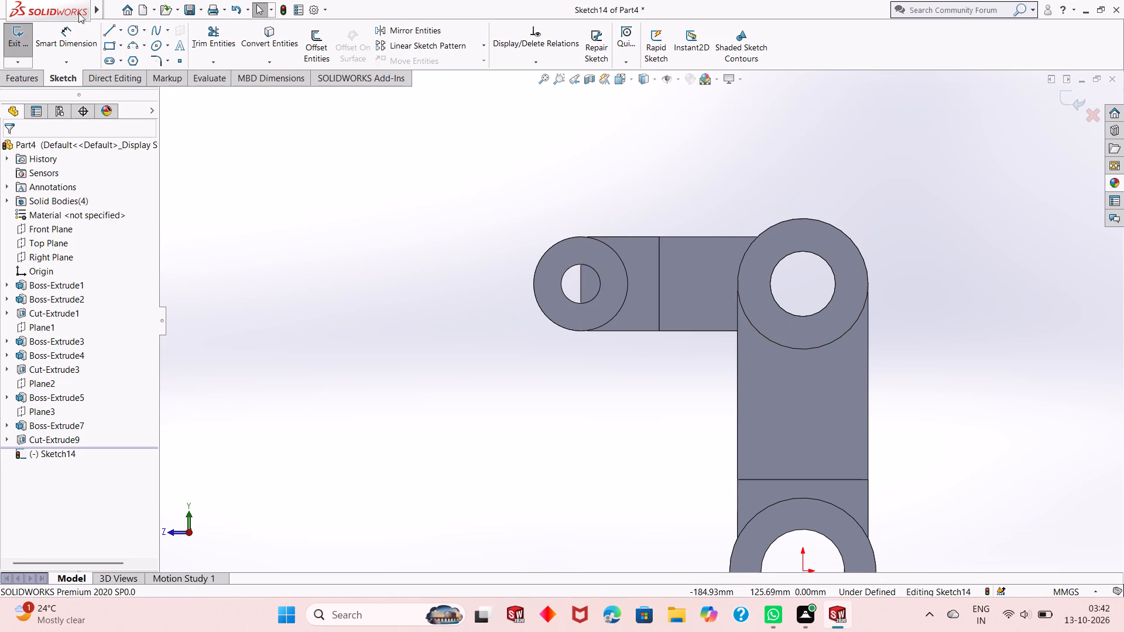
Sketch a circle concentric with the side boss's bore and dimension its diameter as 15 mm.
click(137, 32)
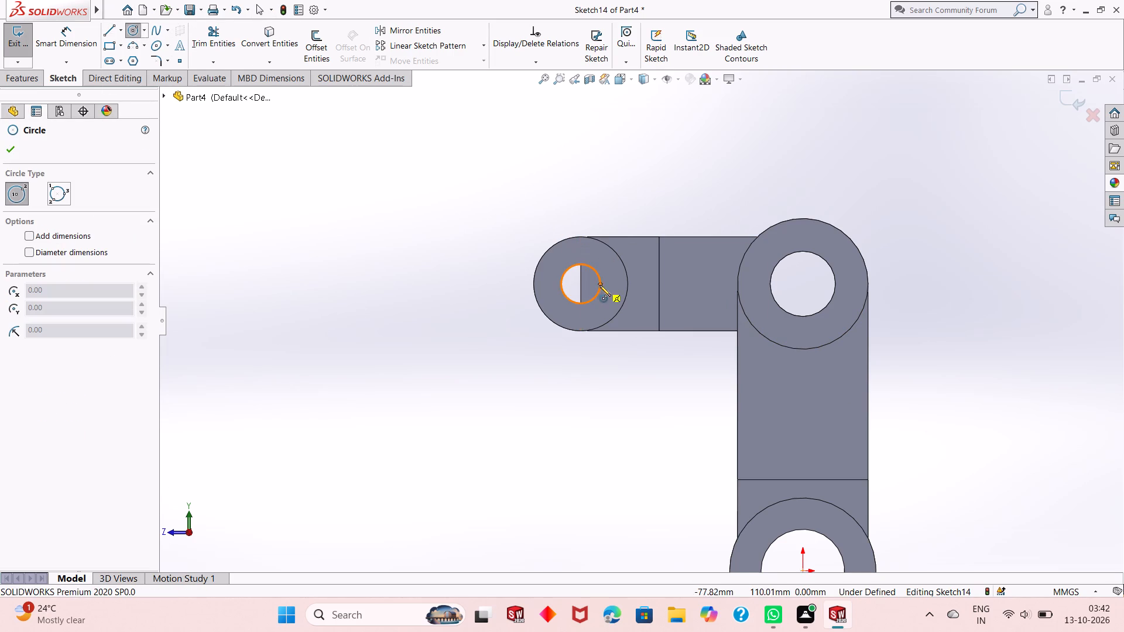
click(582, 282)
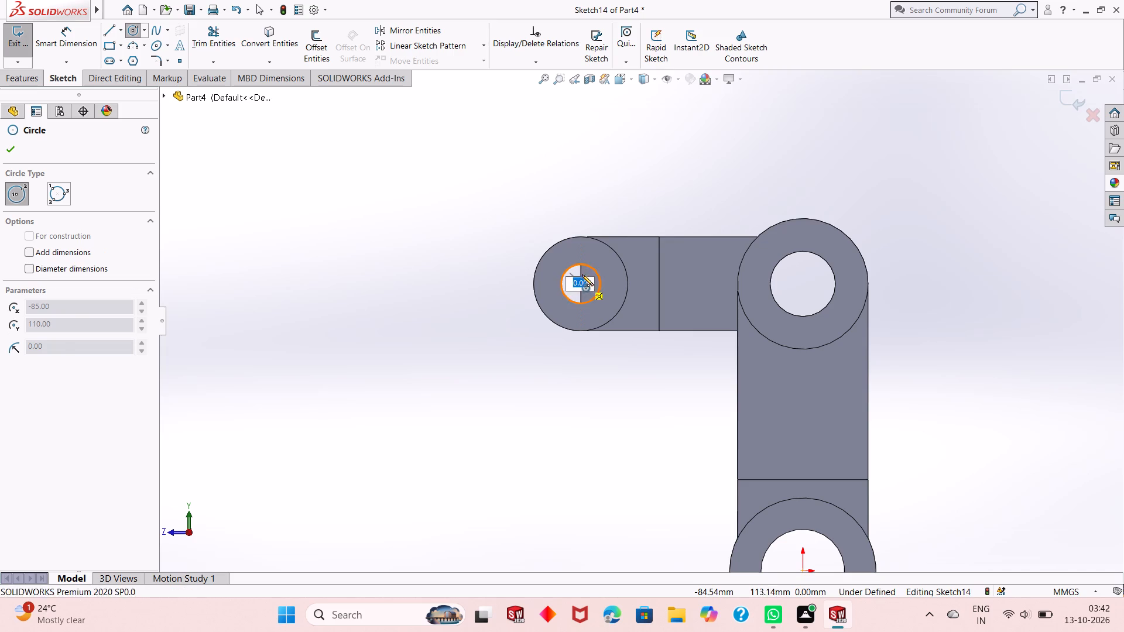
click(582, 266)
right_click(446, 213)
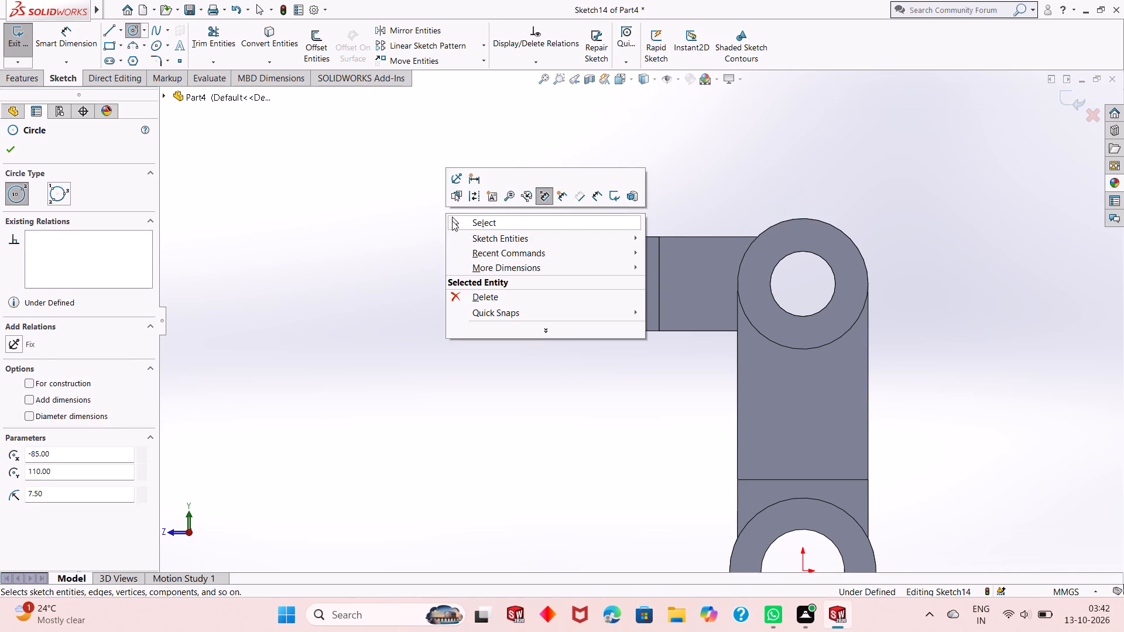
click(452, 221)
click(71, 52)
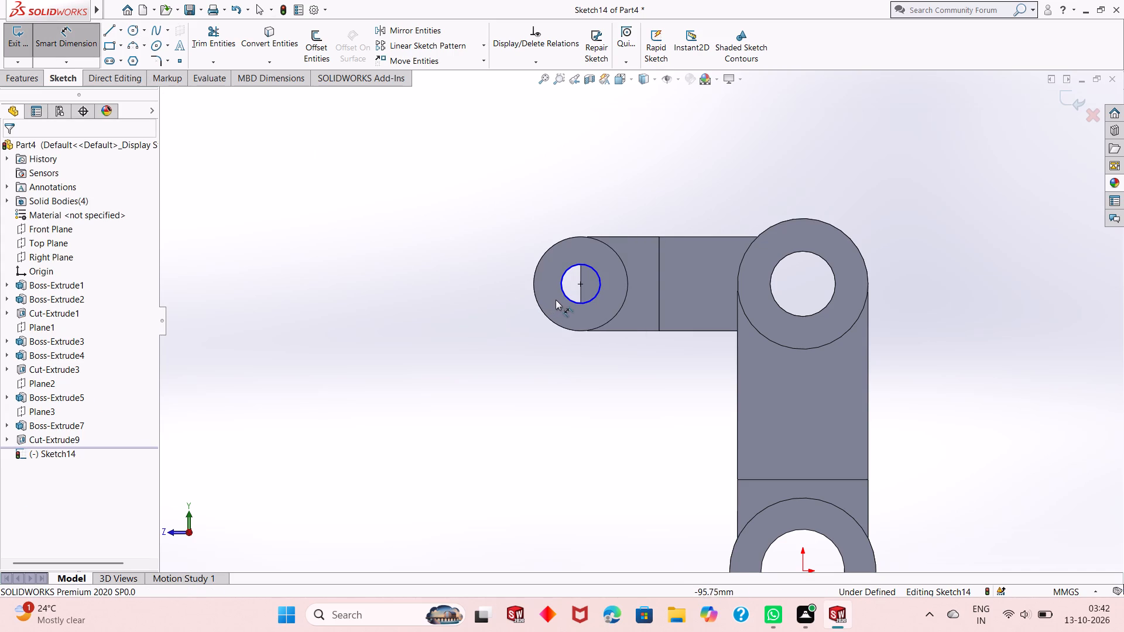
click(568, 300)
click(506, 334)
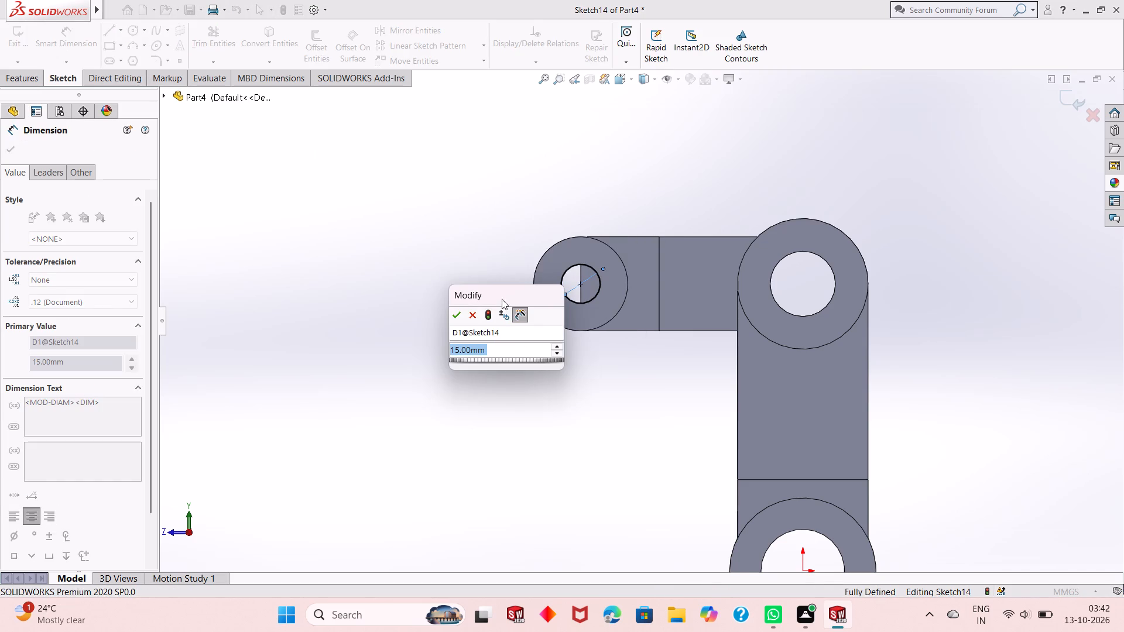
click(455, 313)
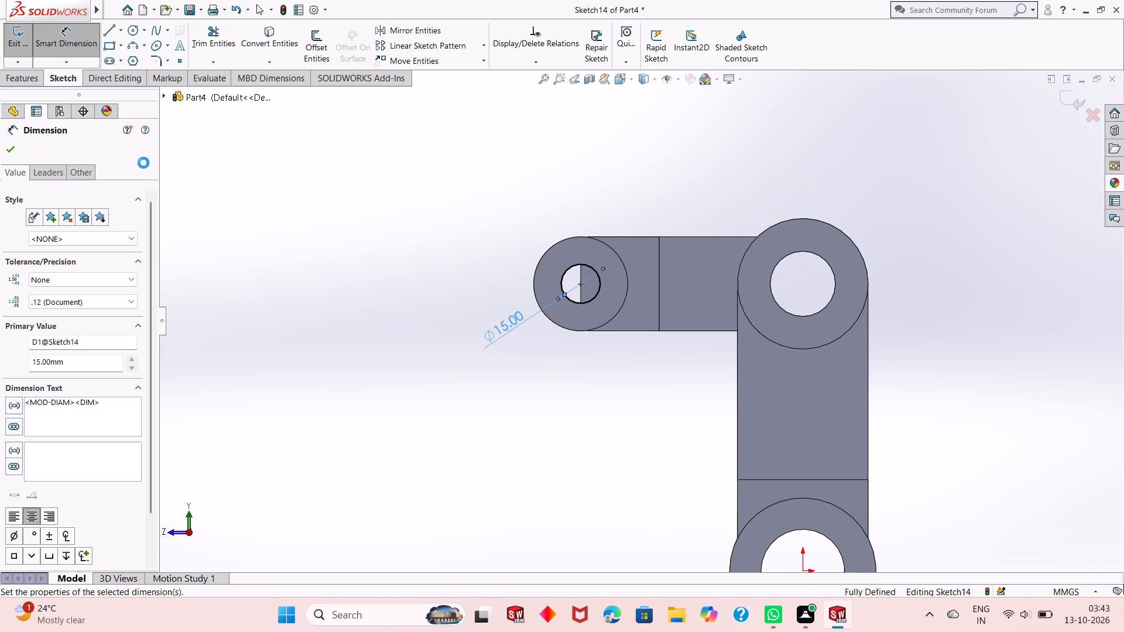
click(10, 143)
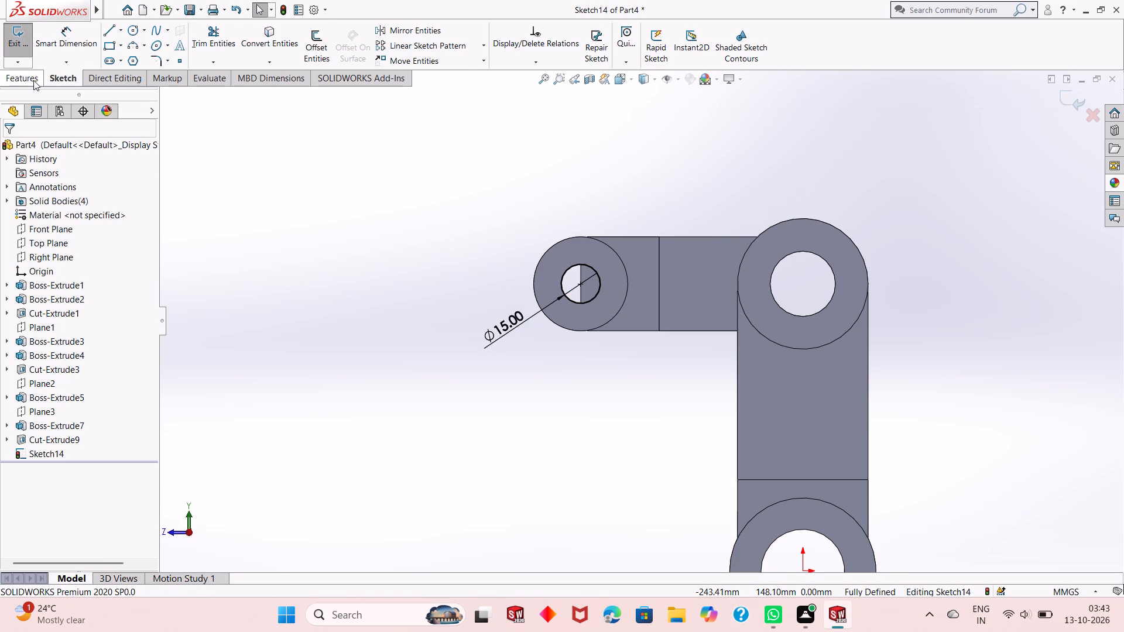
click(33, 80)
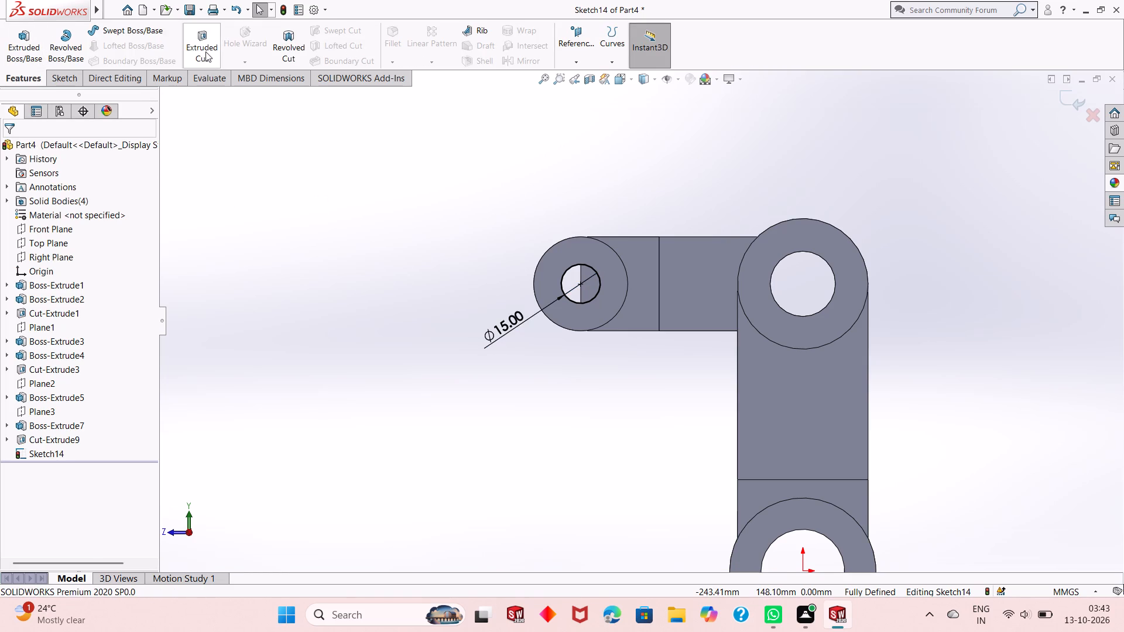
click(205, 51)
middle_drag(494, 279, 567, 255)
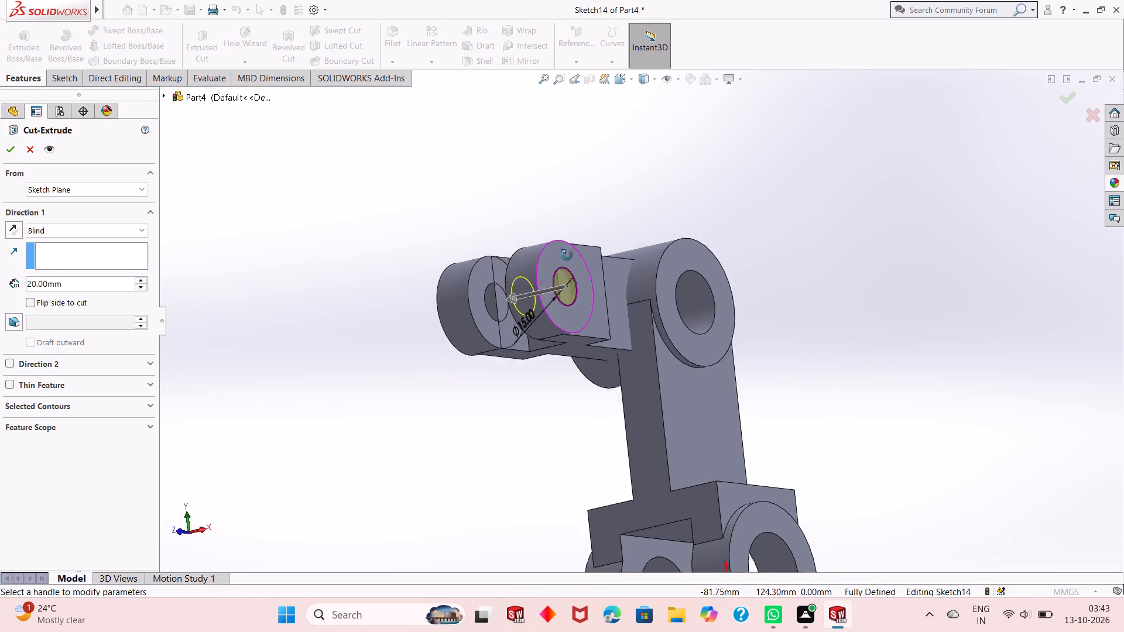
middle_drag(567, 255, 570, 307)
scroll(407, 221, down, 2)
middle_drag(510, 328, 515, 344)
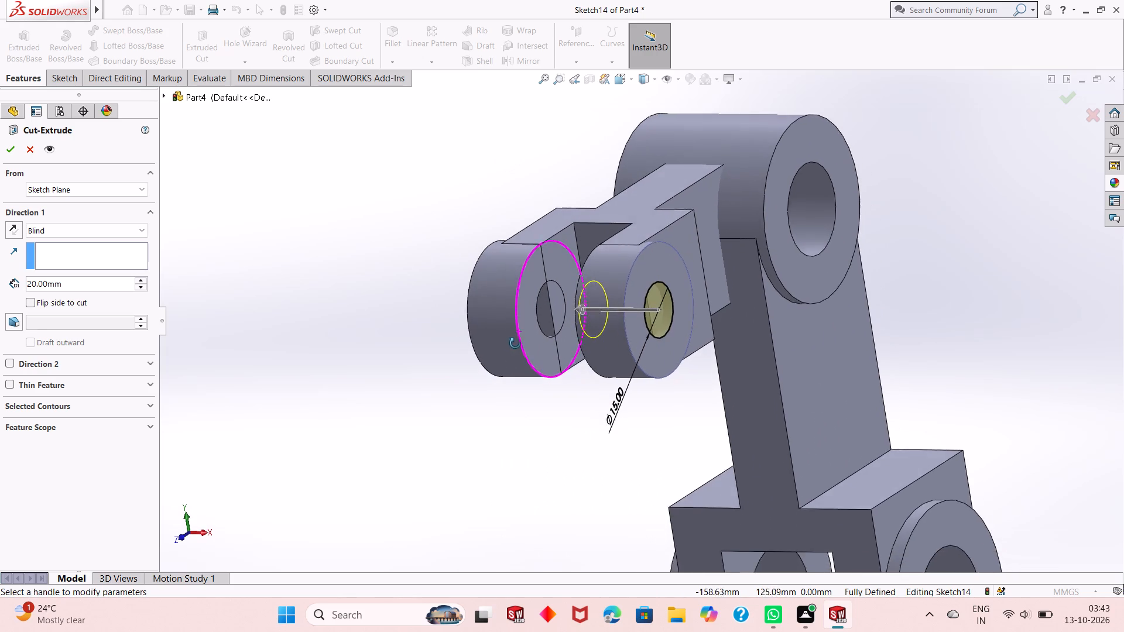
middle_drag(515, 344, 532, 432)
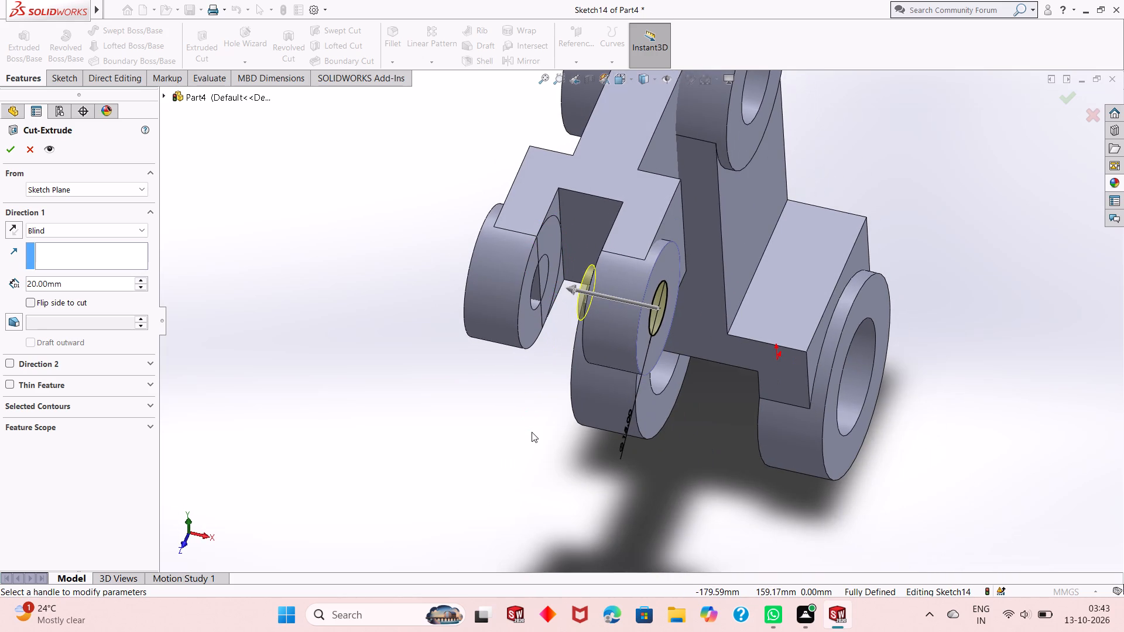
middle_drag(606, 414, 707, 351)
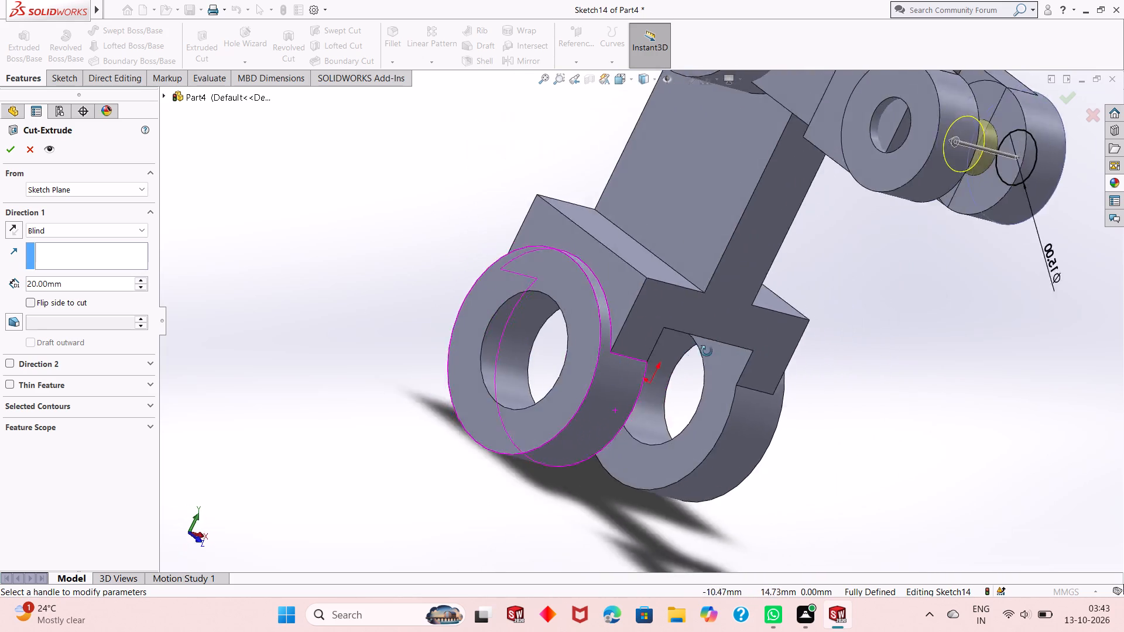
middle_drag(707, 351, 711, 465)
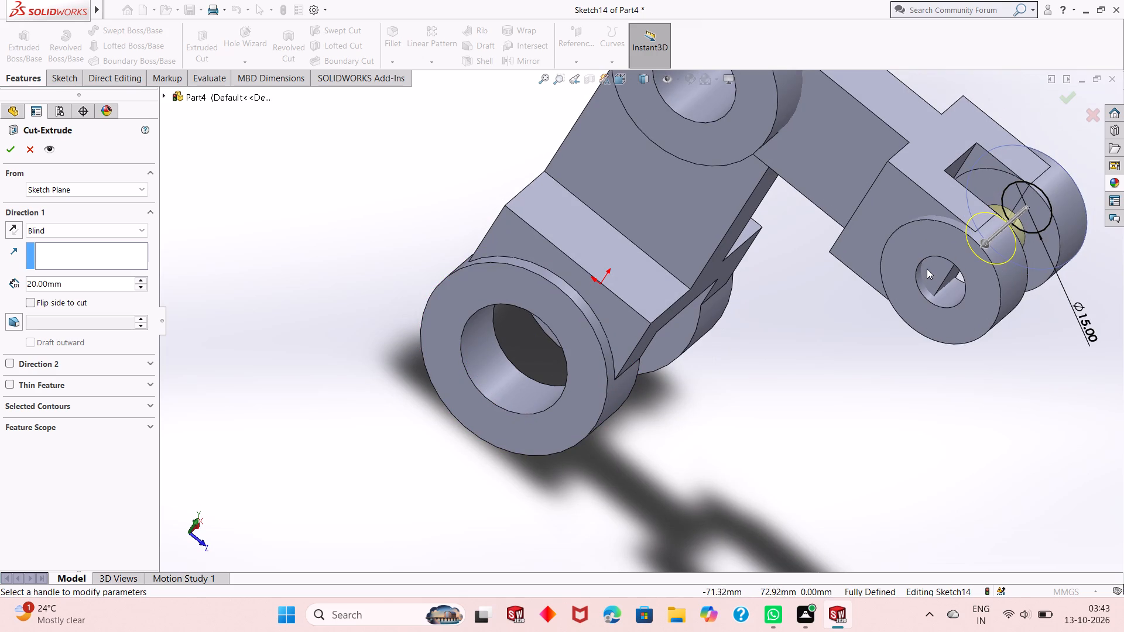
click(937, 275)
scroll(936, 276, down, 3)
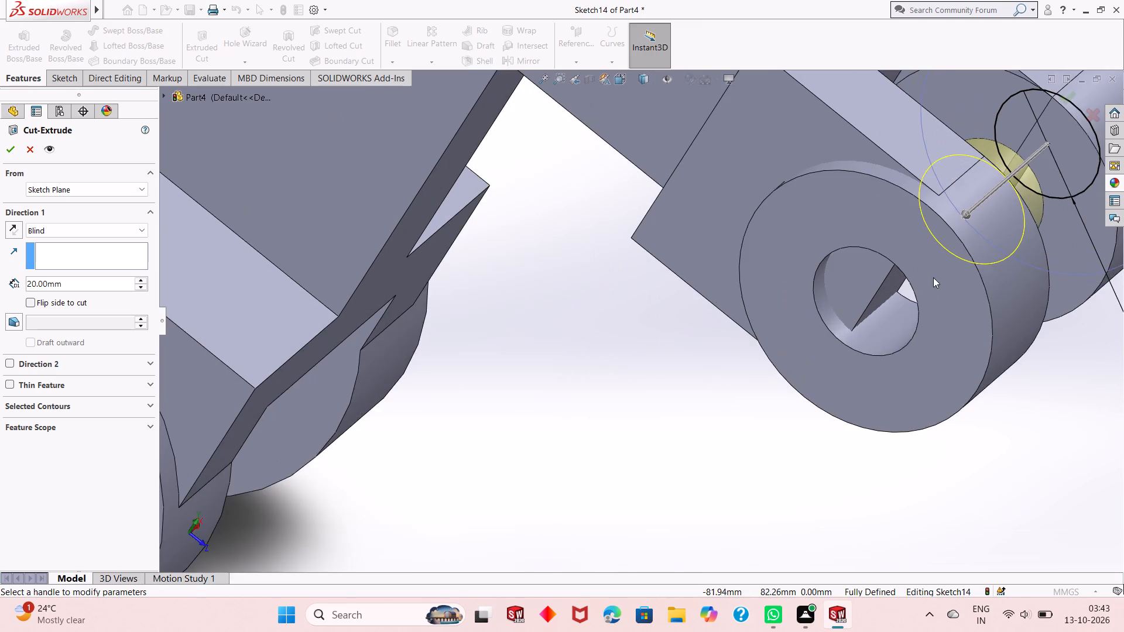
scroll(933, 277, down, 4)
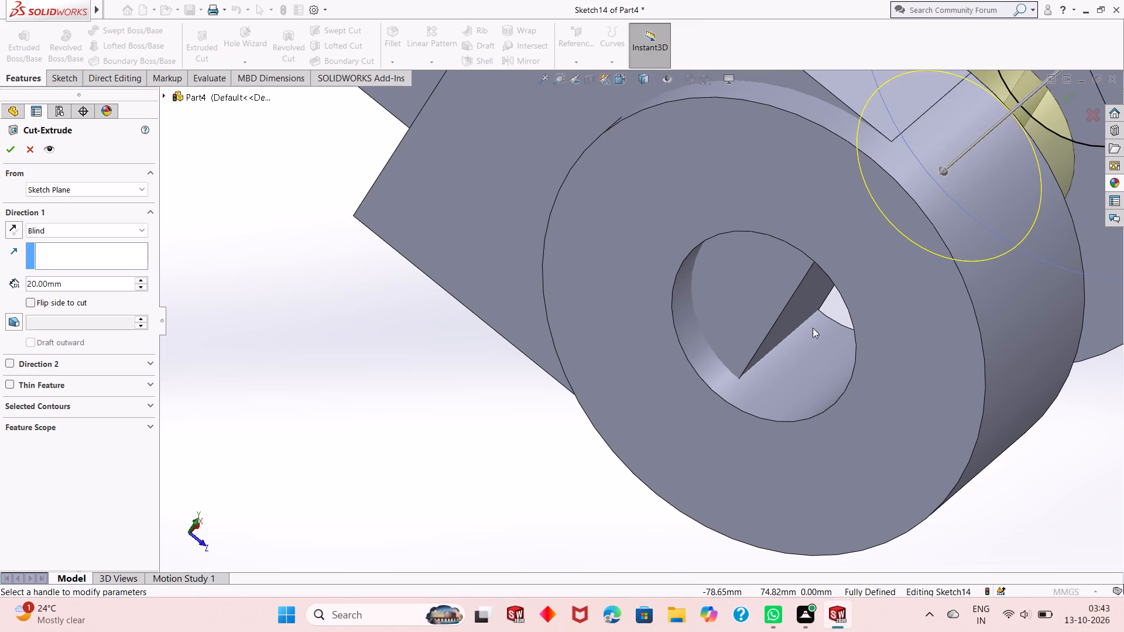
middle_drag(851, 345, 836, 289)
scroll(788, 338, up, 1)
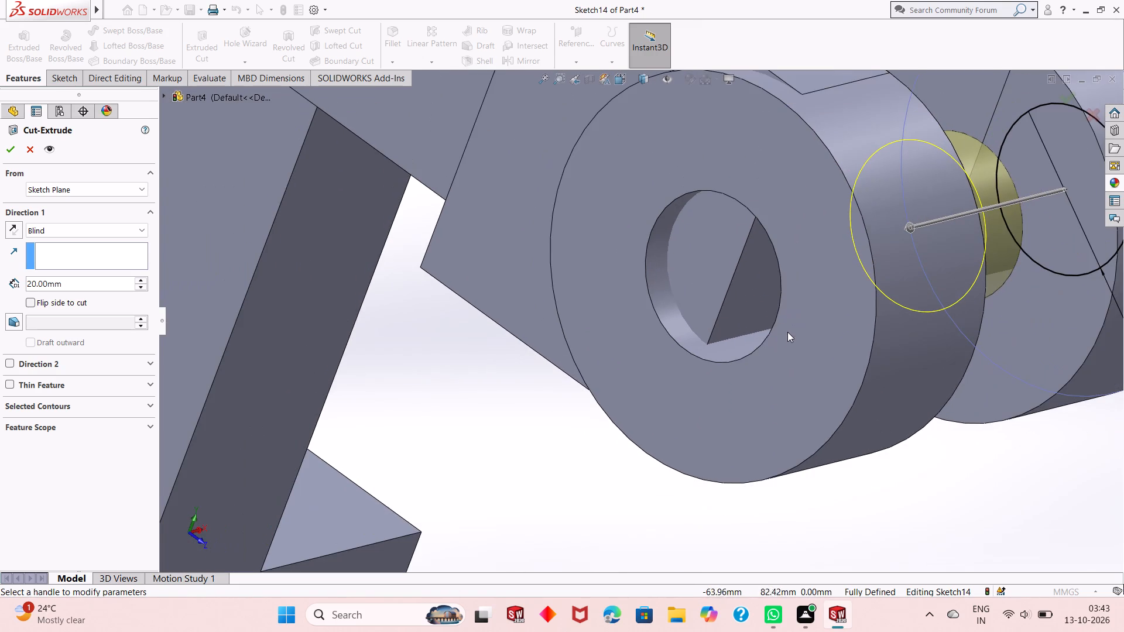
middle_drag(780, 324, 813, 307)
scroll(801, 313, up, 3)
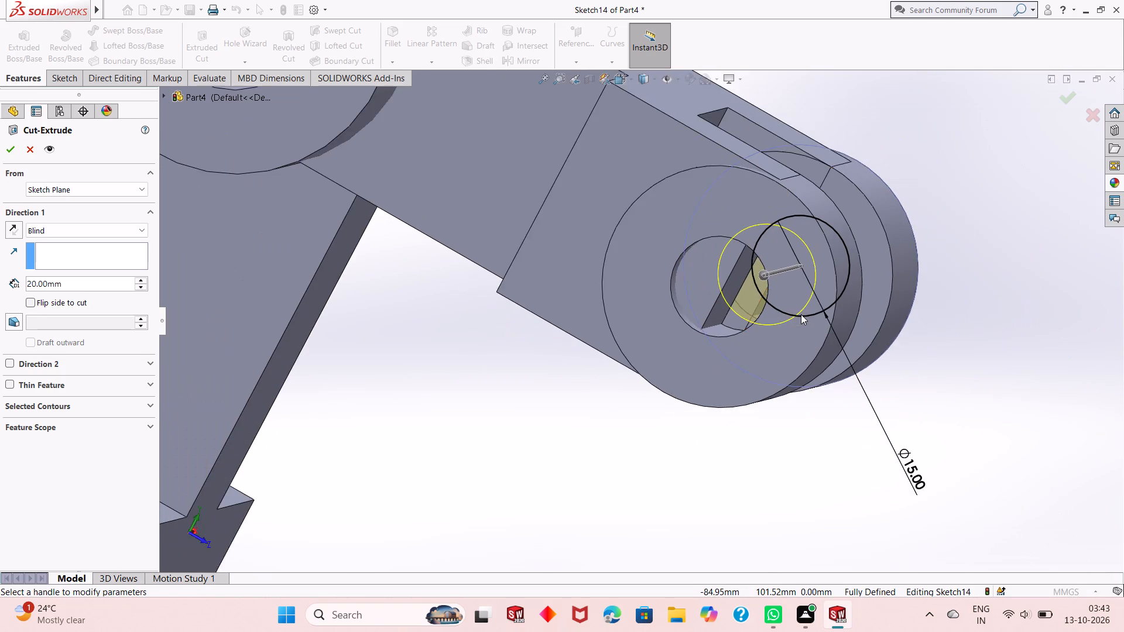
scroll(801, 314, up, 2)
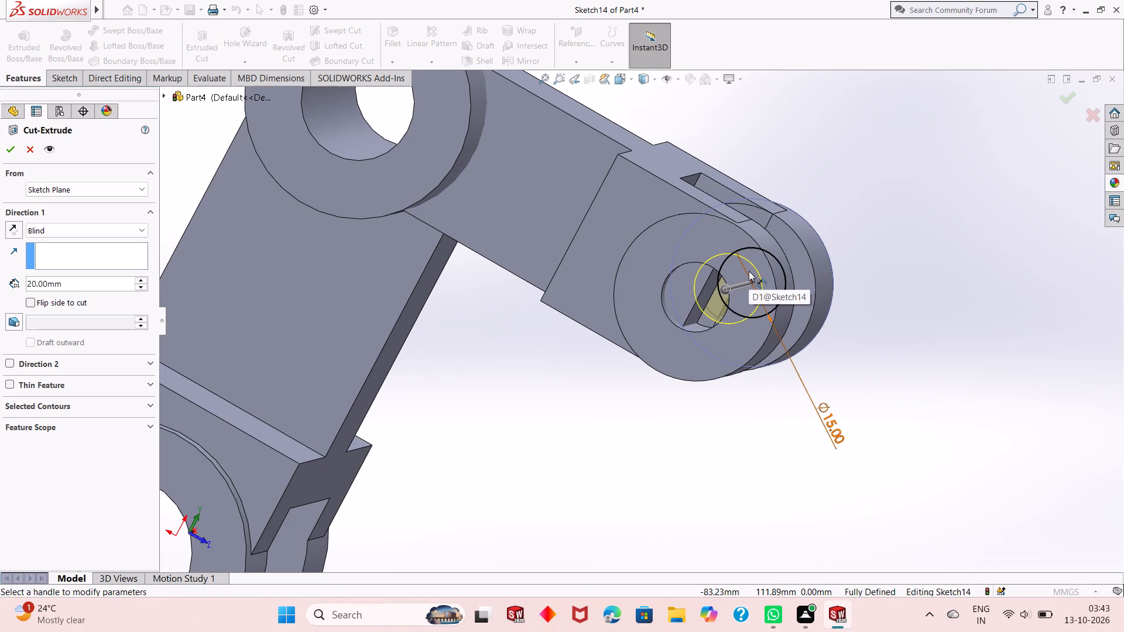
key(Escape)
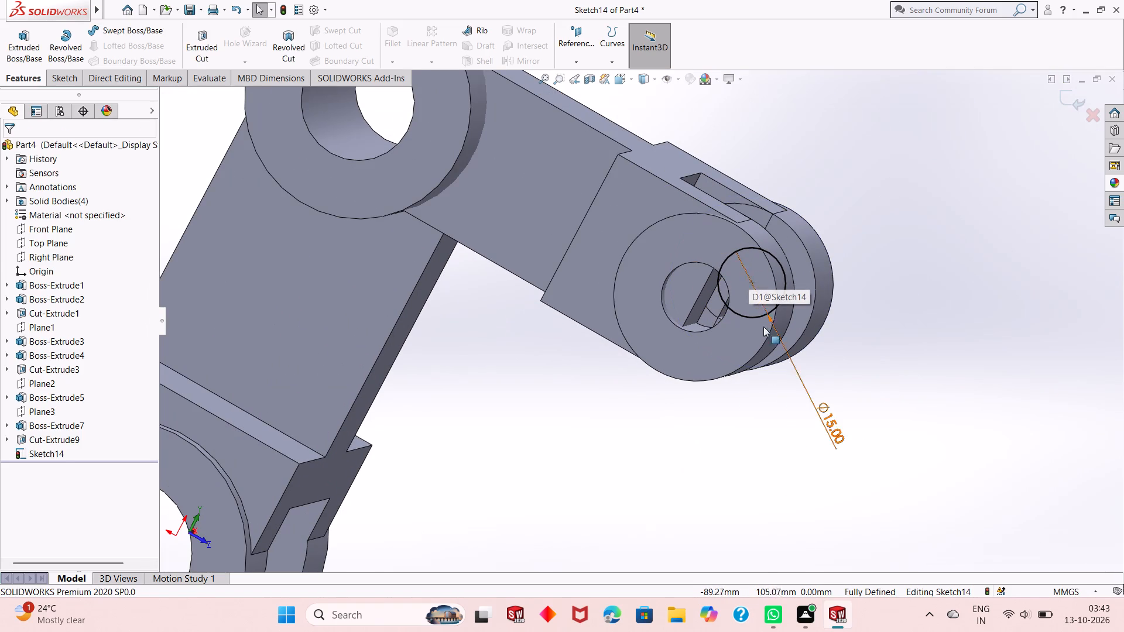
Close the bore circle sketch, keeping it in the part.
click(128, 80)
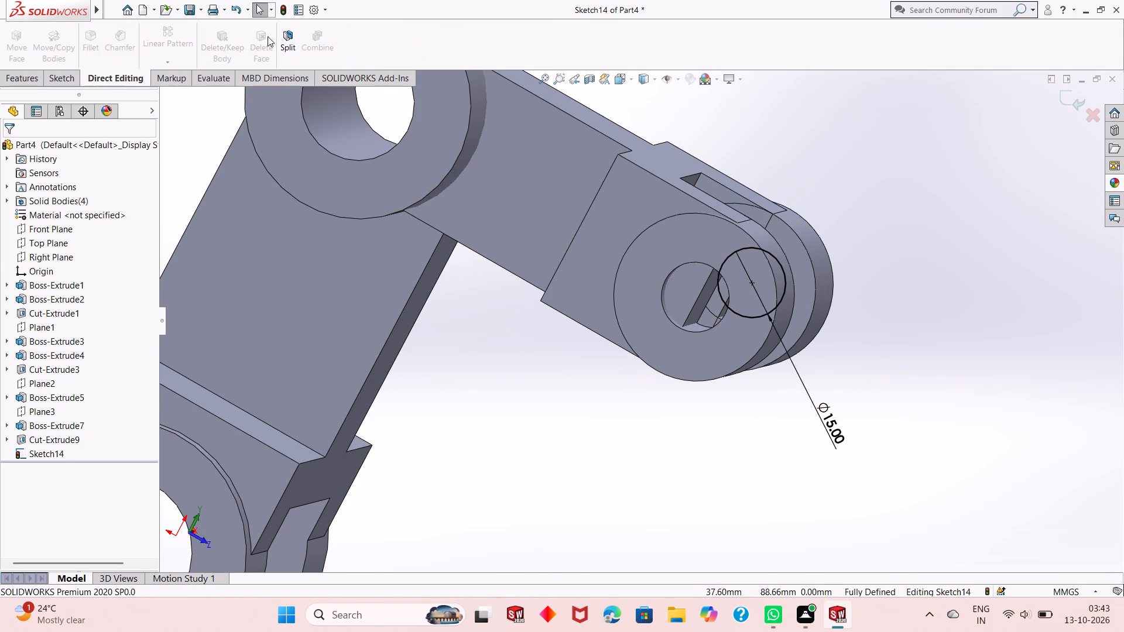
click(1063, 93)
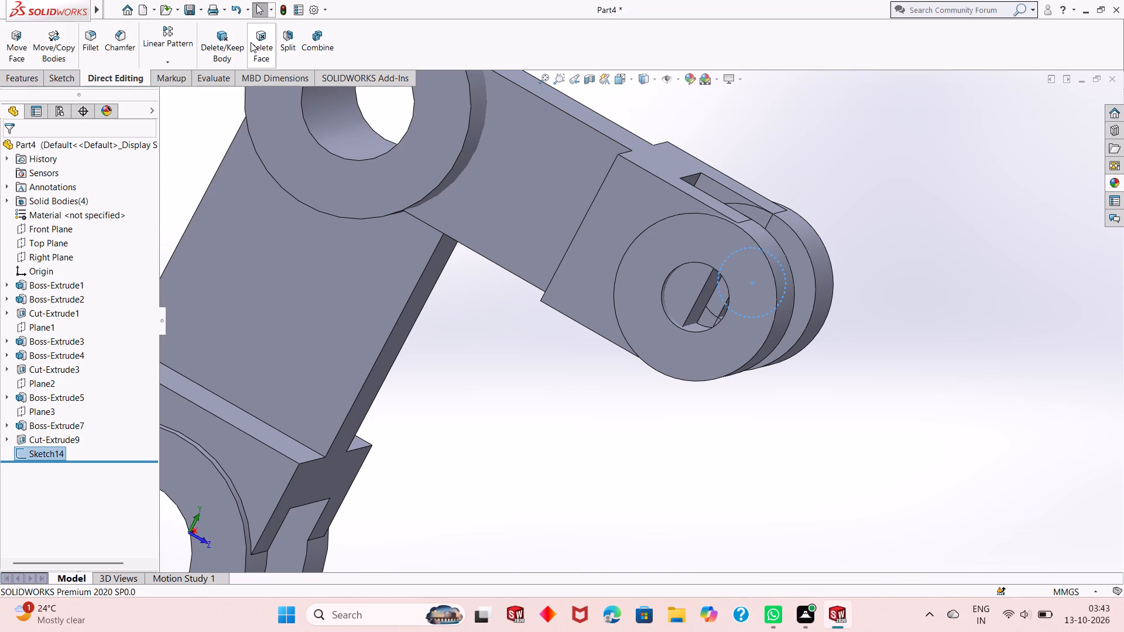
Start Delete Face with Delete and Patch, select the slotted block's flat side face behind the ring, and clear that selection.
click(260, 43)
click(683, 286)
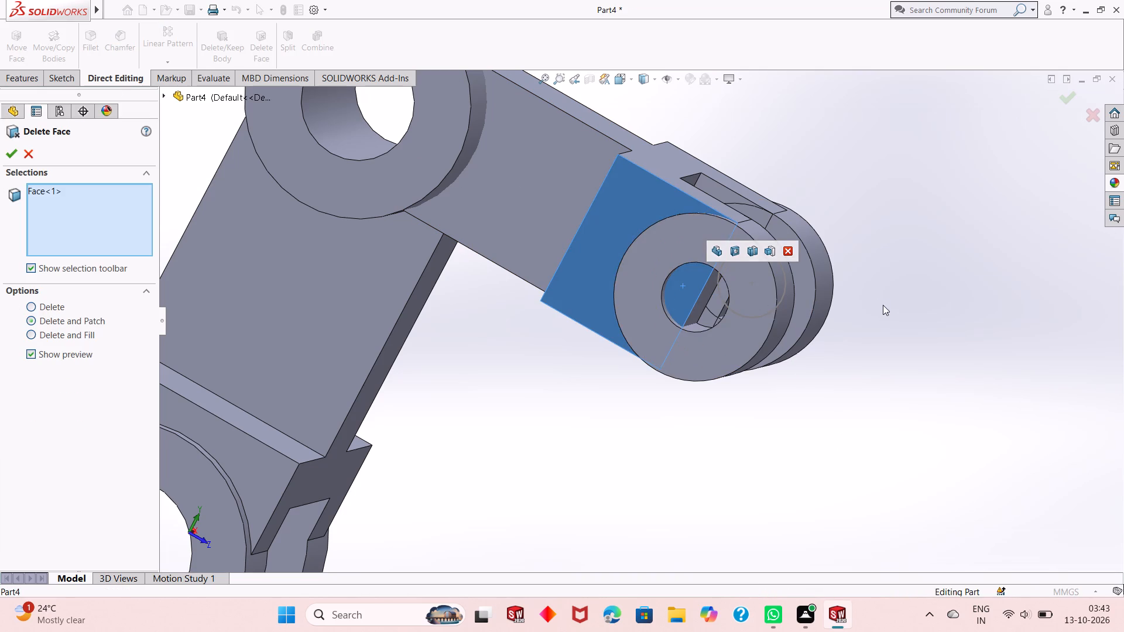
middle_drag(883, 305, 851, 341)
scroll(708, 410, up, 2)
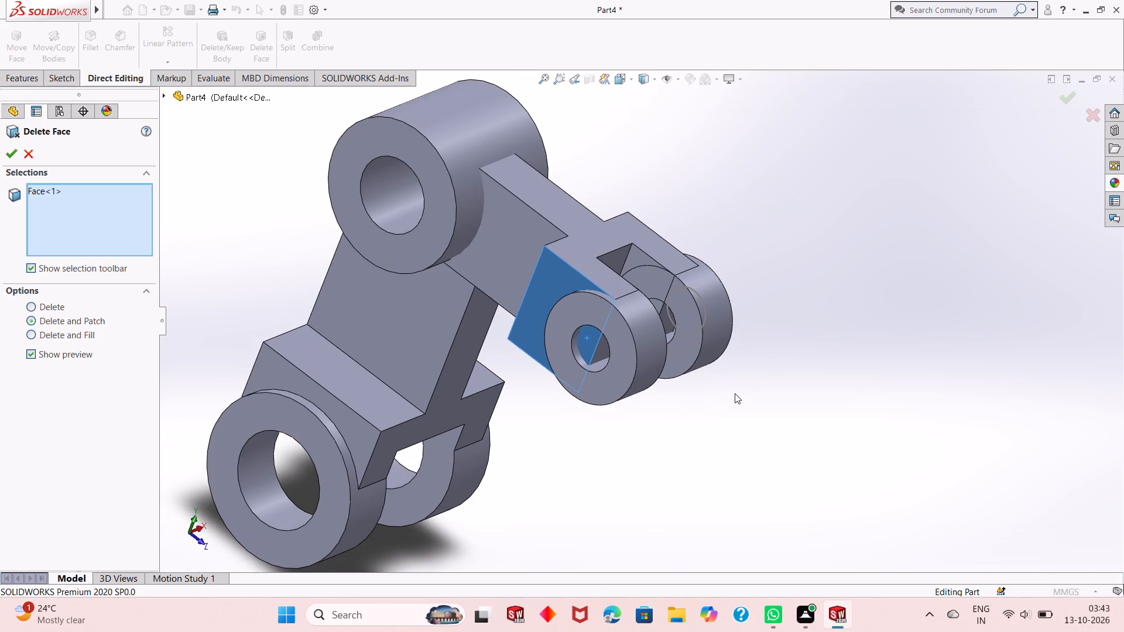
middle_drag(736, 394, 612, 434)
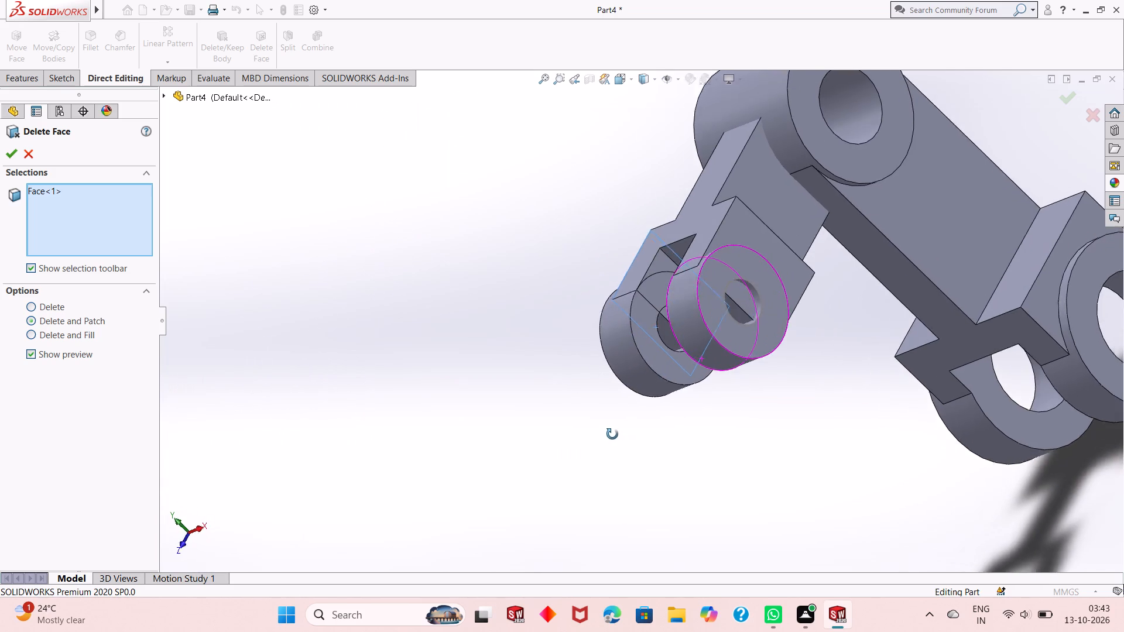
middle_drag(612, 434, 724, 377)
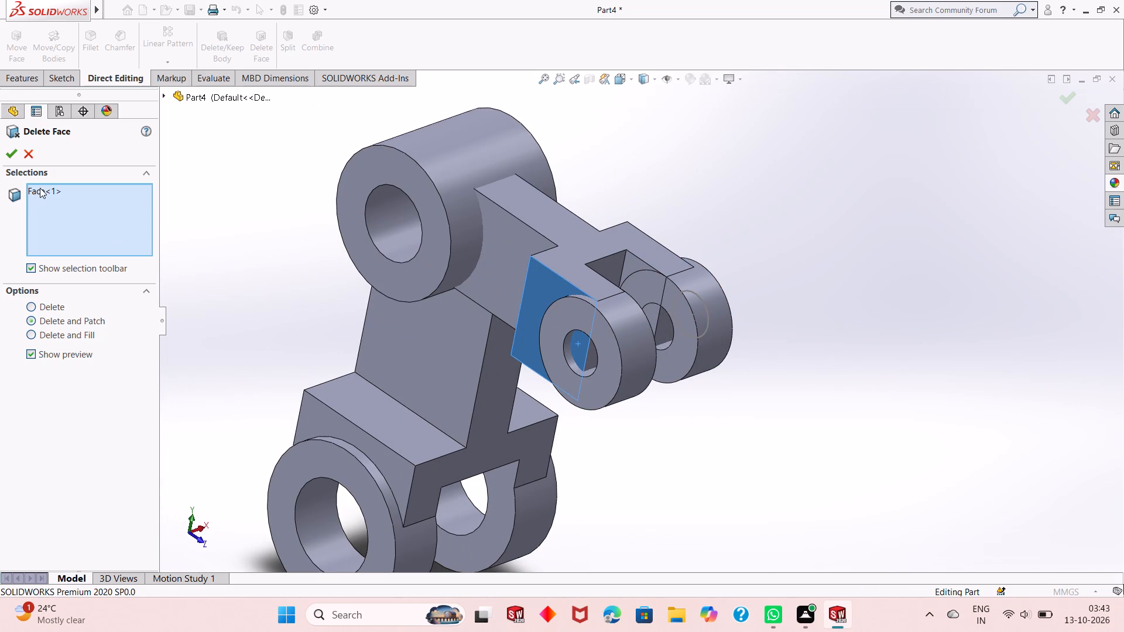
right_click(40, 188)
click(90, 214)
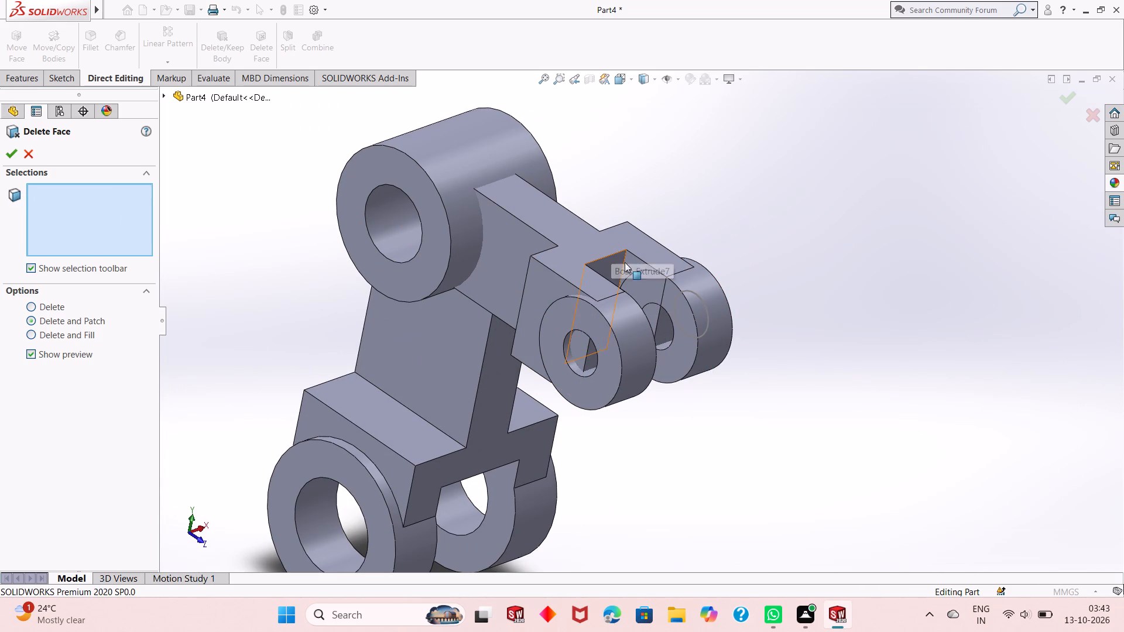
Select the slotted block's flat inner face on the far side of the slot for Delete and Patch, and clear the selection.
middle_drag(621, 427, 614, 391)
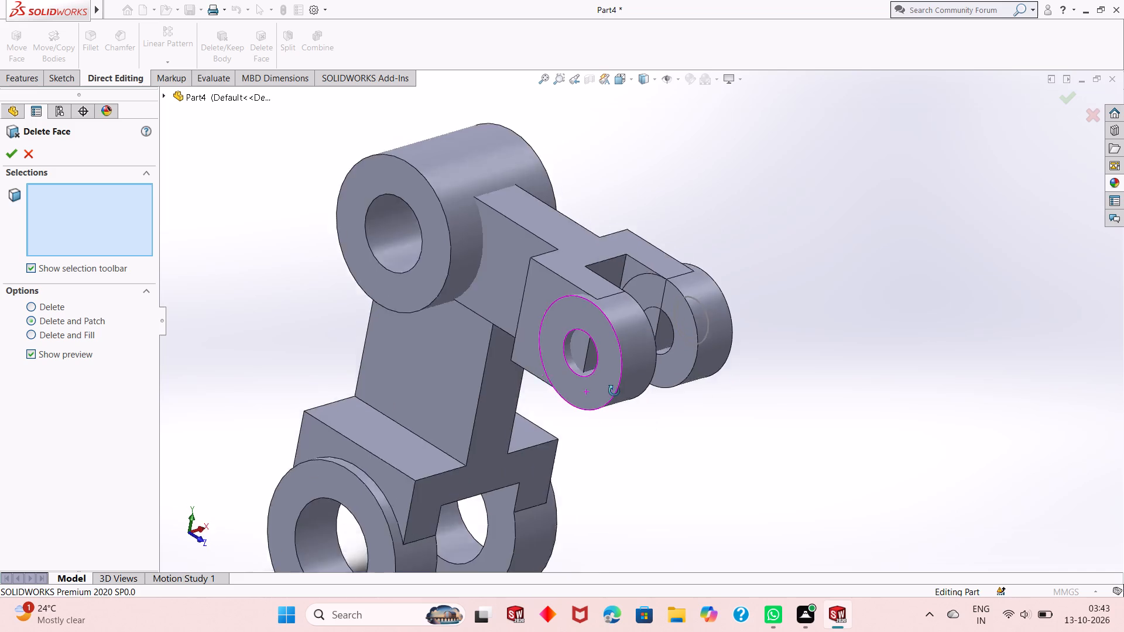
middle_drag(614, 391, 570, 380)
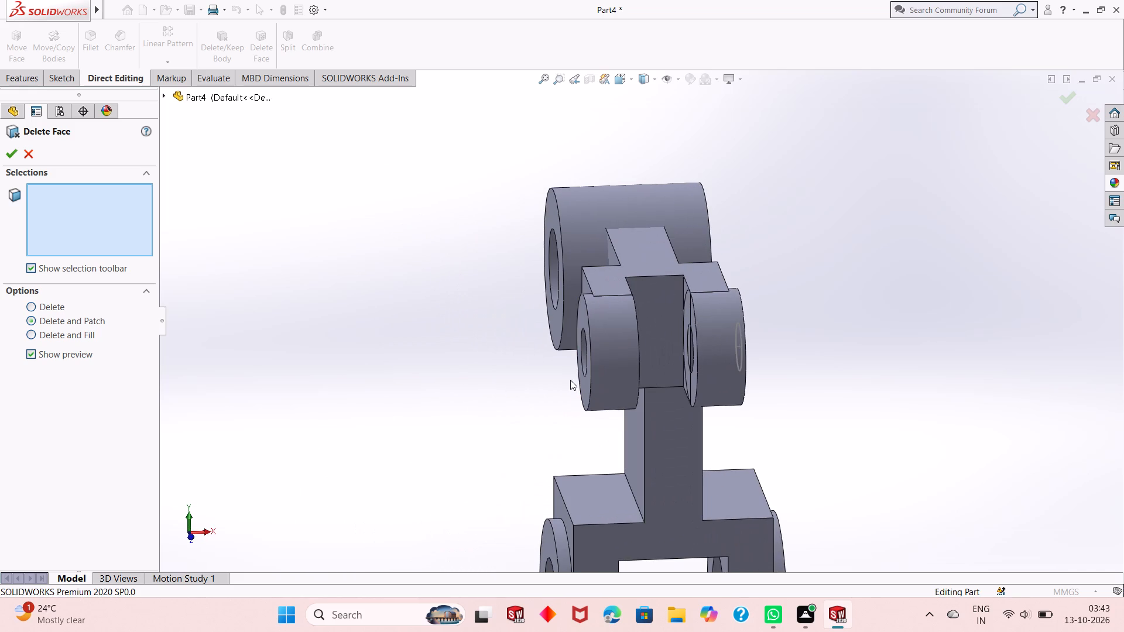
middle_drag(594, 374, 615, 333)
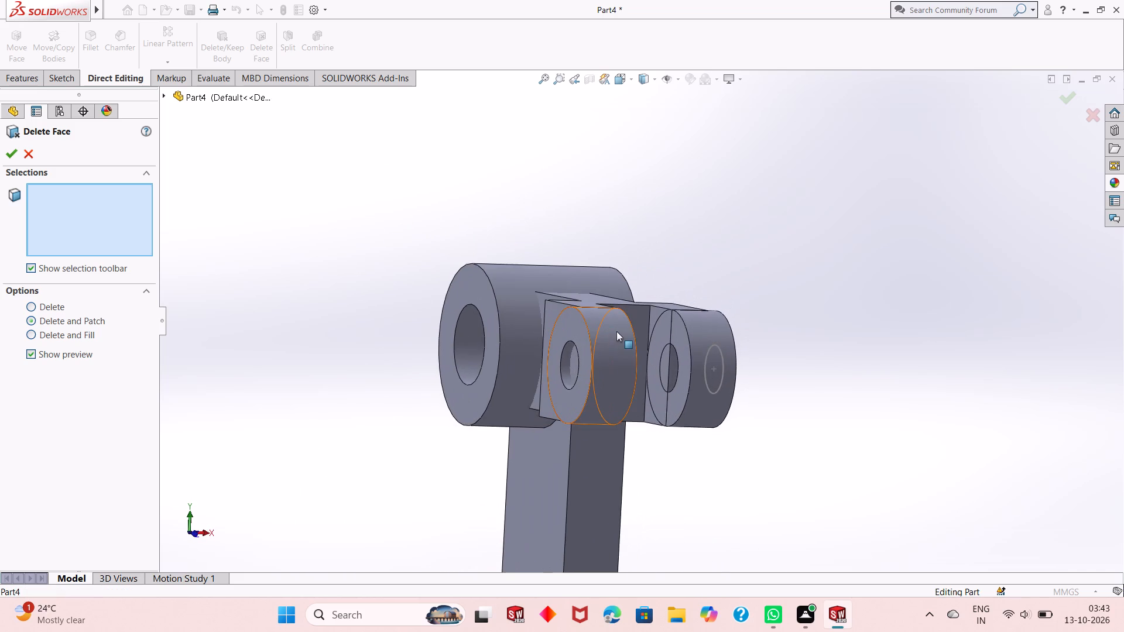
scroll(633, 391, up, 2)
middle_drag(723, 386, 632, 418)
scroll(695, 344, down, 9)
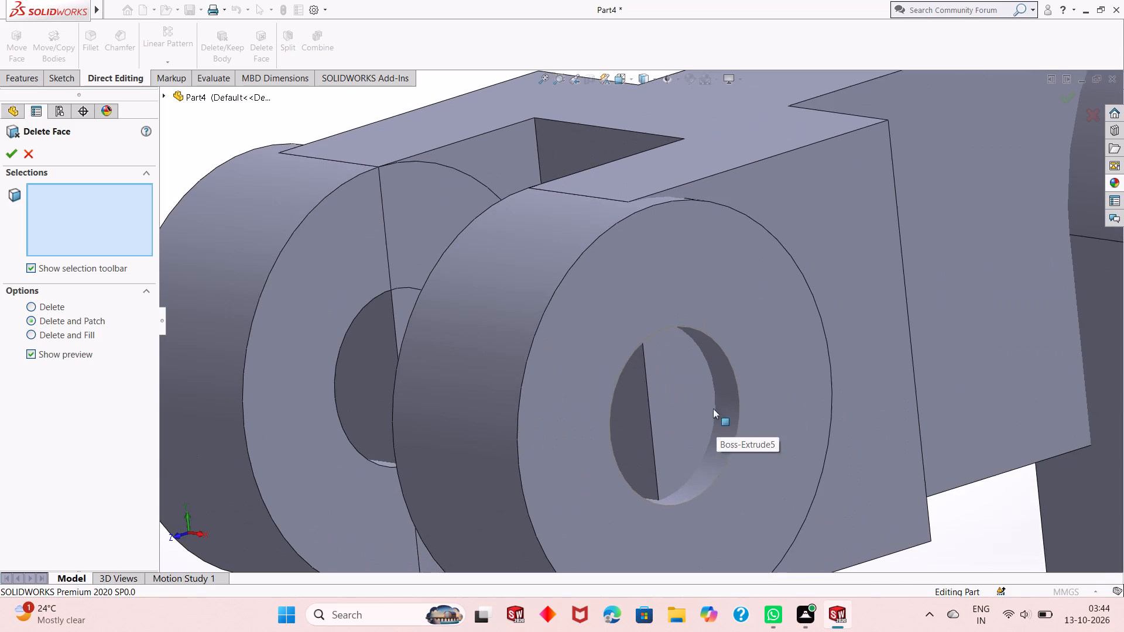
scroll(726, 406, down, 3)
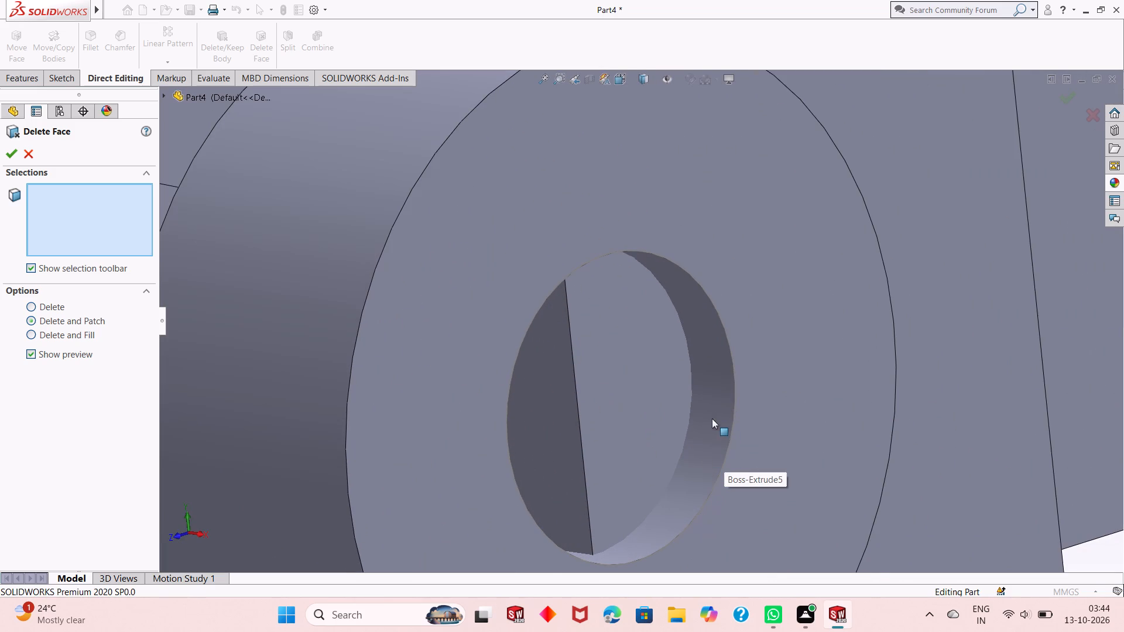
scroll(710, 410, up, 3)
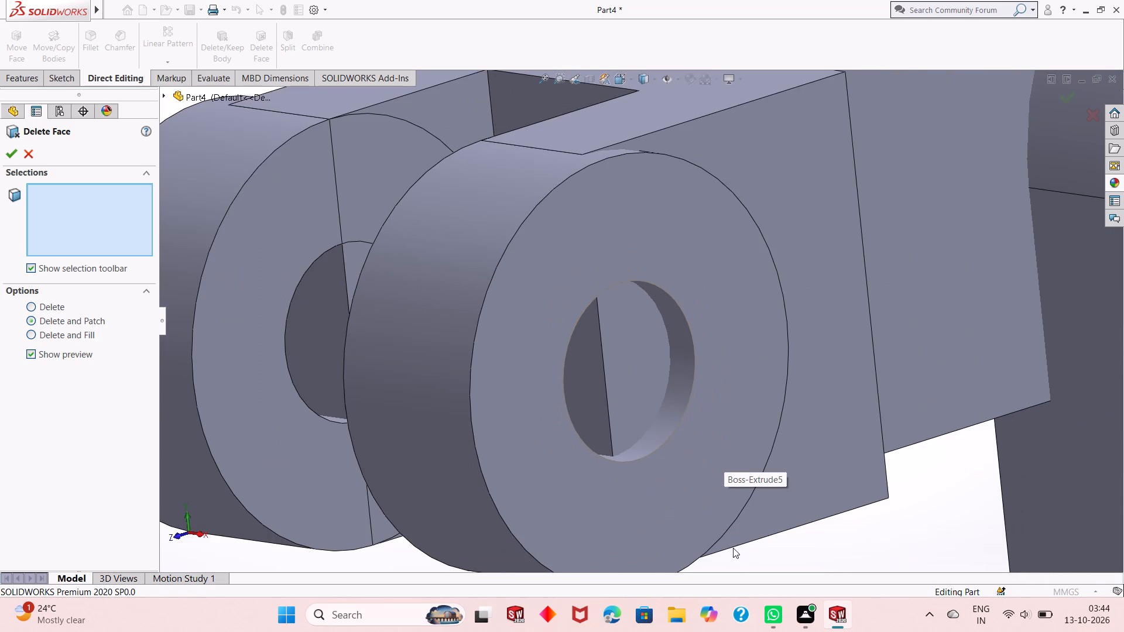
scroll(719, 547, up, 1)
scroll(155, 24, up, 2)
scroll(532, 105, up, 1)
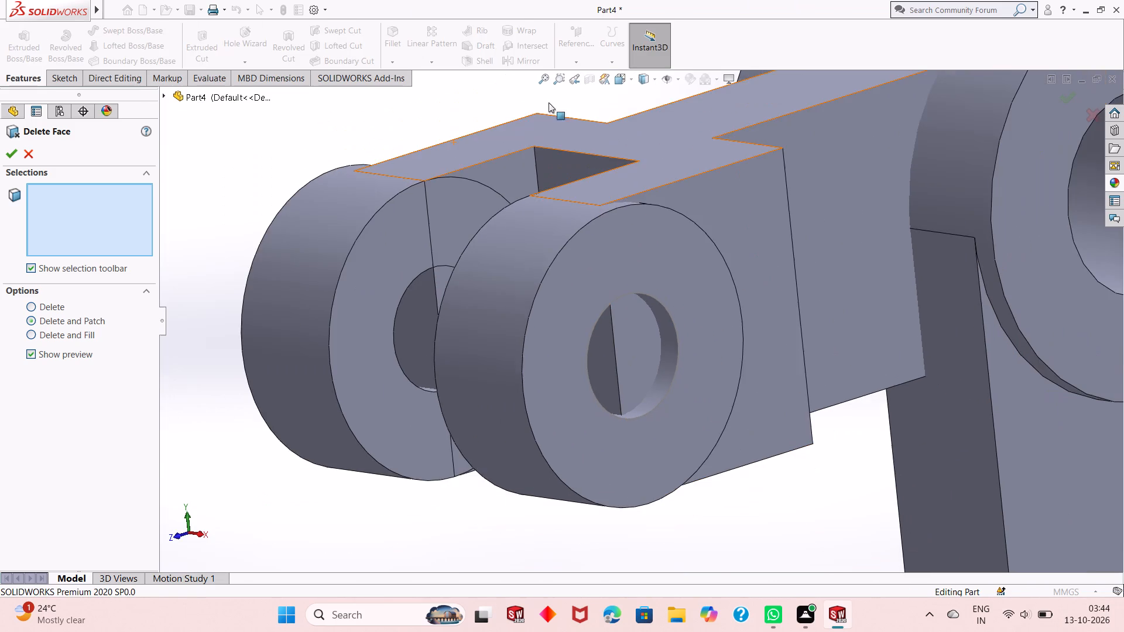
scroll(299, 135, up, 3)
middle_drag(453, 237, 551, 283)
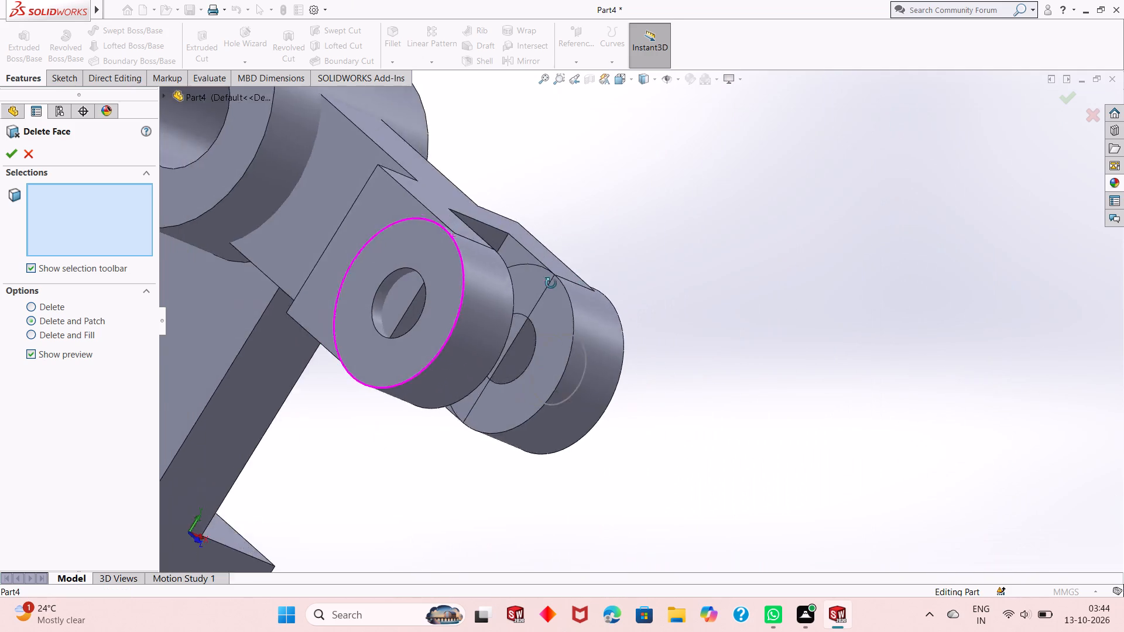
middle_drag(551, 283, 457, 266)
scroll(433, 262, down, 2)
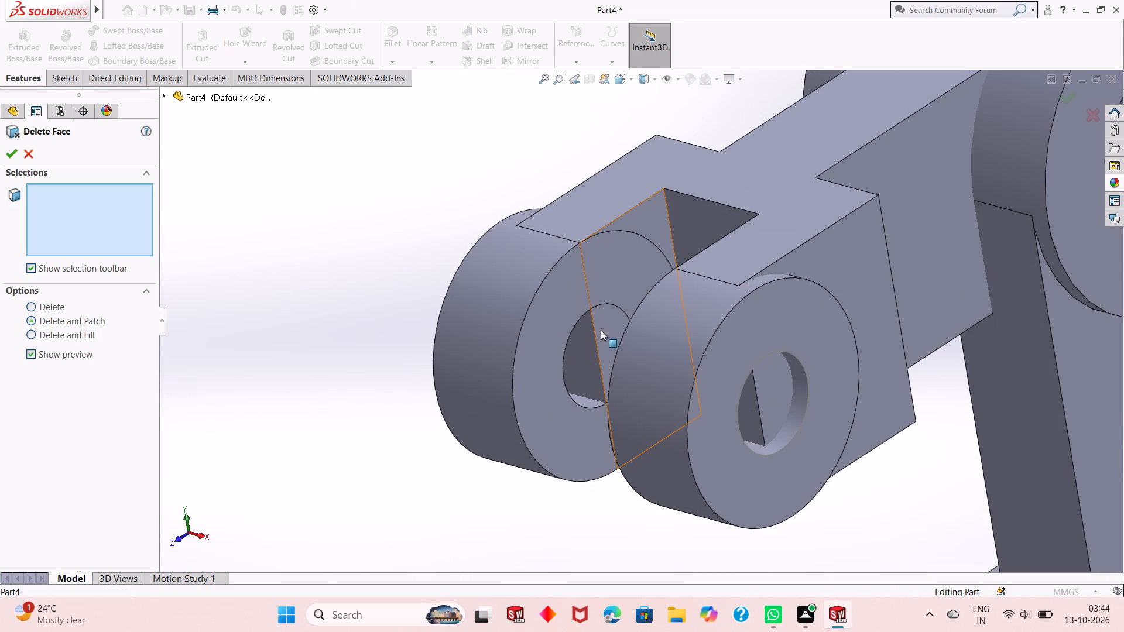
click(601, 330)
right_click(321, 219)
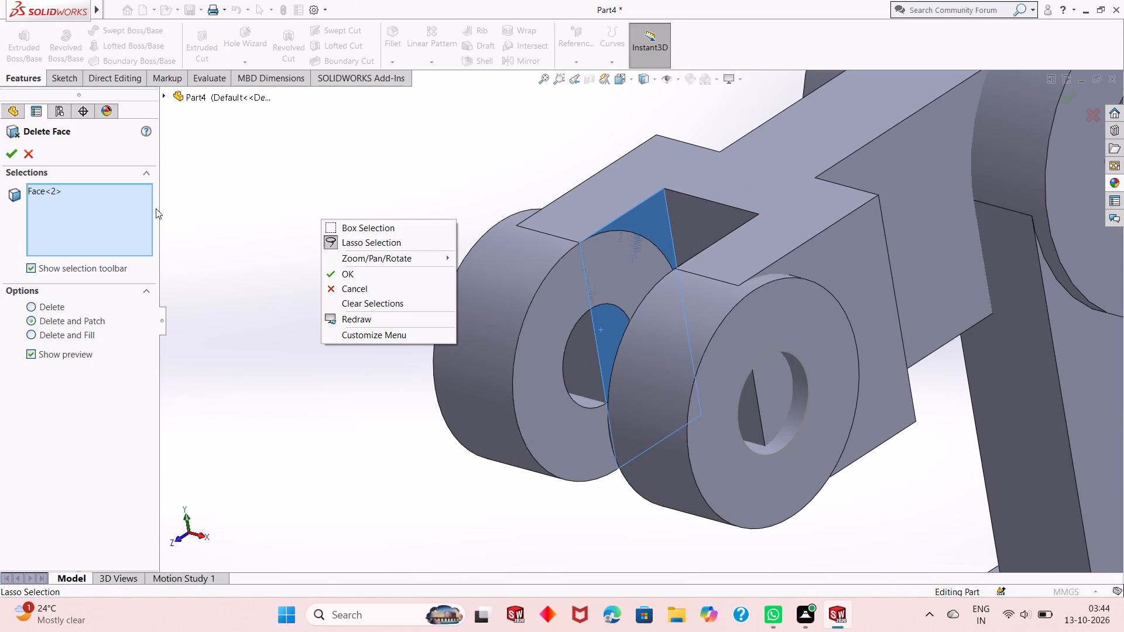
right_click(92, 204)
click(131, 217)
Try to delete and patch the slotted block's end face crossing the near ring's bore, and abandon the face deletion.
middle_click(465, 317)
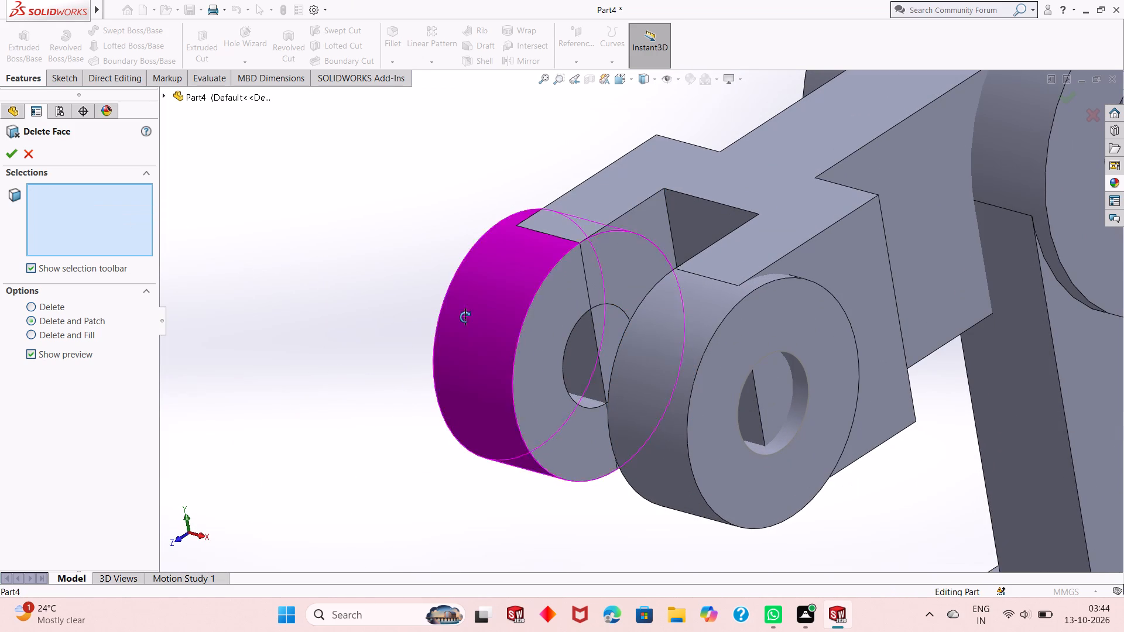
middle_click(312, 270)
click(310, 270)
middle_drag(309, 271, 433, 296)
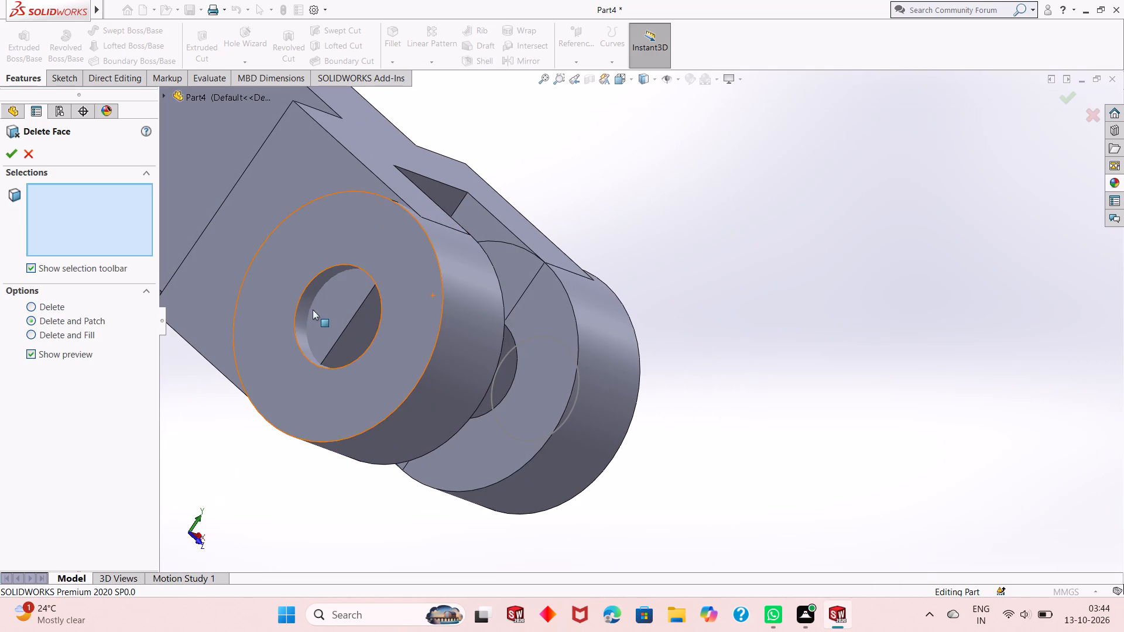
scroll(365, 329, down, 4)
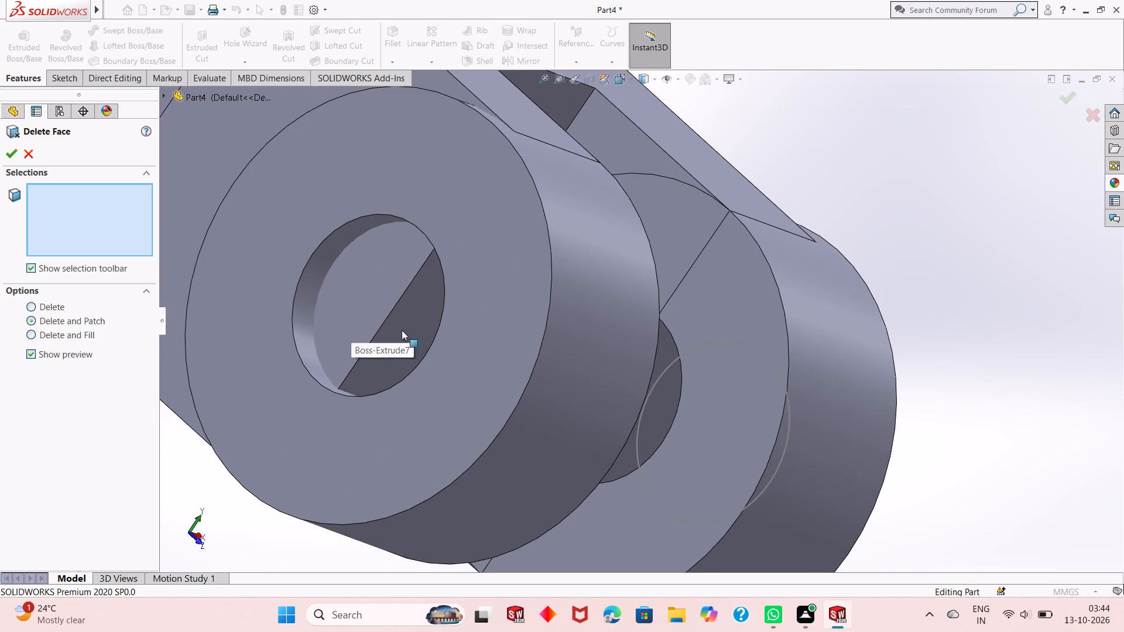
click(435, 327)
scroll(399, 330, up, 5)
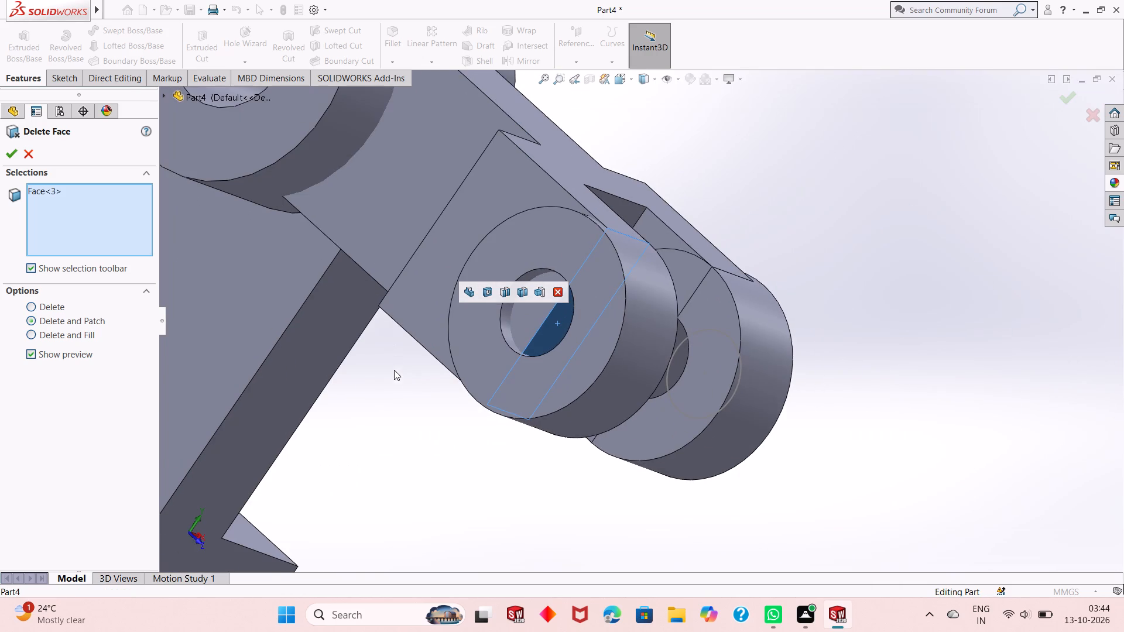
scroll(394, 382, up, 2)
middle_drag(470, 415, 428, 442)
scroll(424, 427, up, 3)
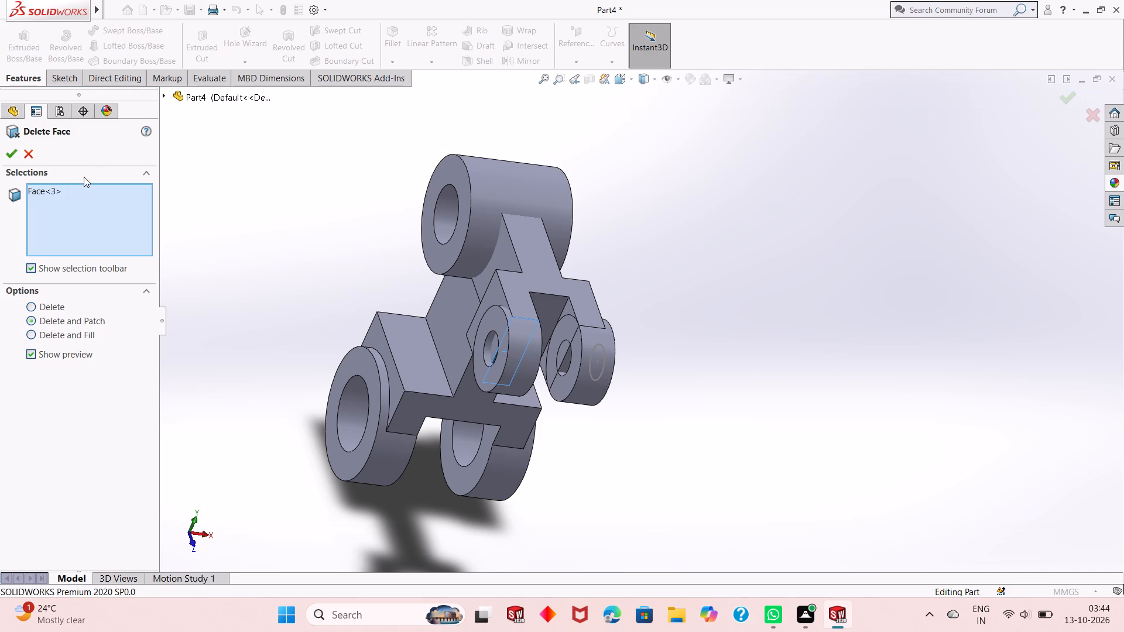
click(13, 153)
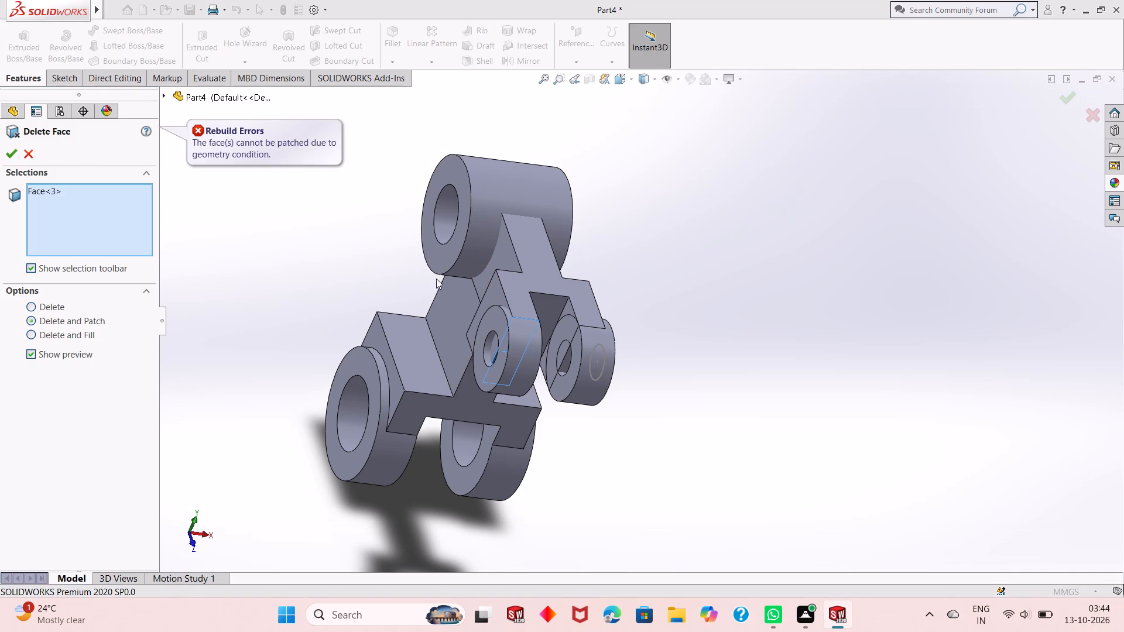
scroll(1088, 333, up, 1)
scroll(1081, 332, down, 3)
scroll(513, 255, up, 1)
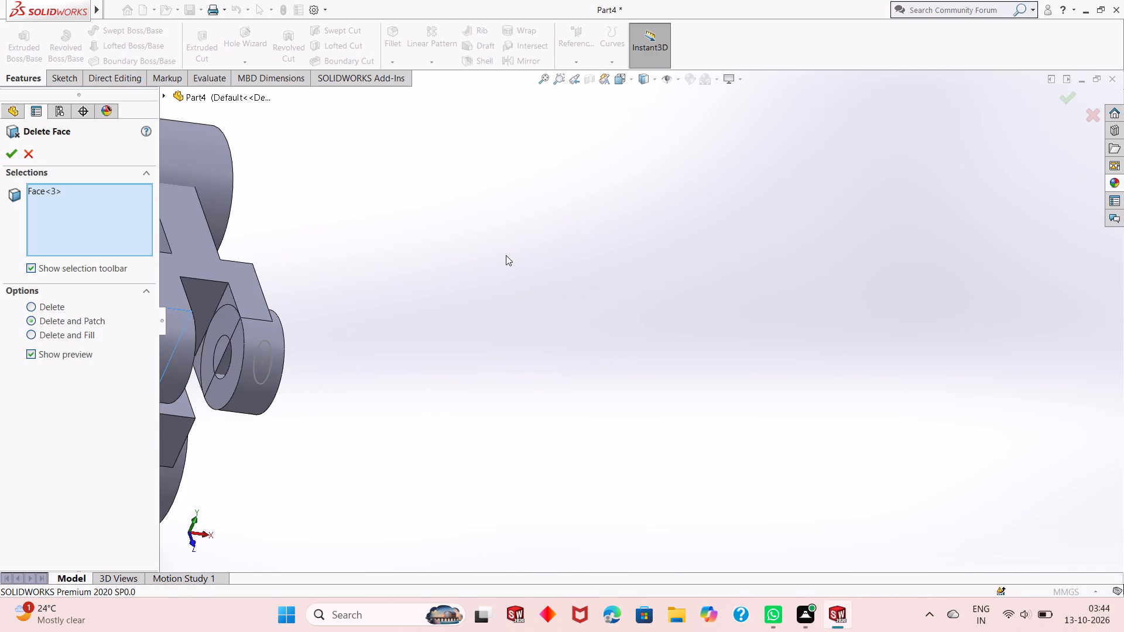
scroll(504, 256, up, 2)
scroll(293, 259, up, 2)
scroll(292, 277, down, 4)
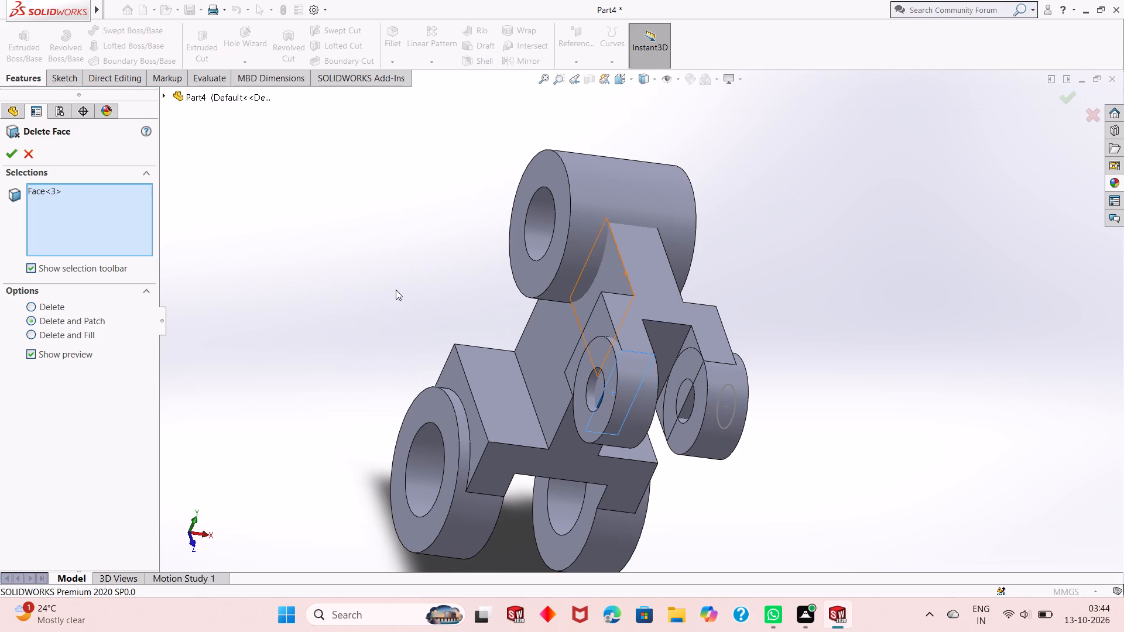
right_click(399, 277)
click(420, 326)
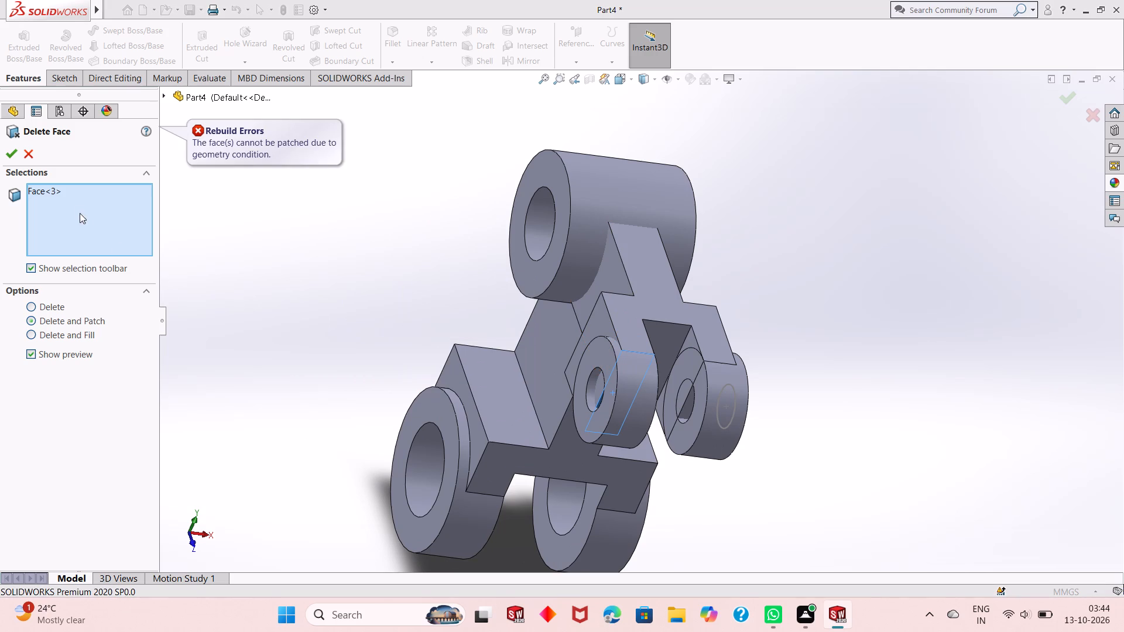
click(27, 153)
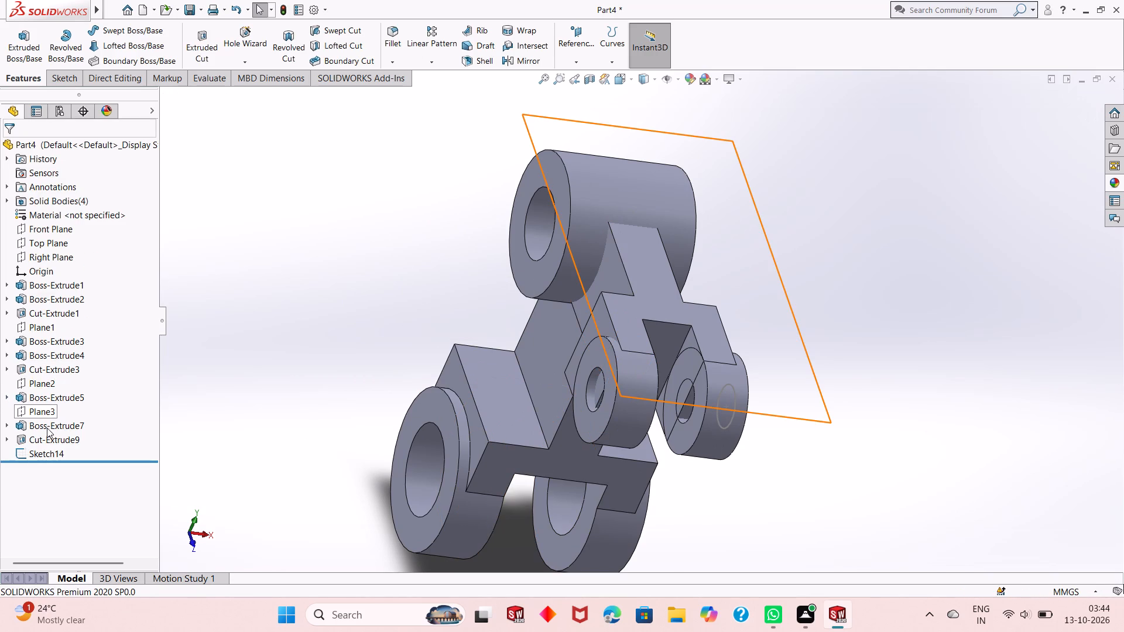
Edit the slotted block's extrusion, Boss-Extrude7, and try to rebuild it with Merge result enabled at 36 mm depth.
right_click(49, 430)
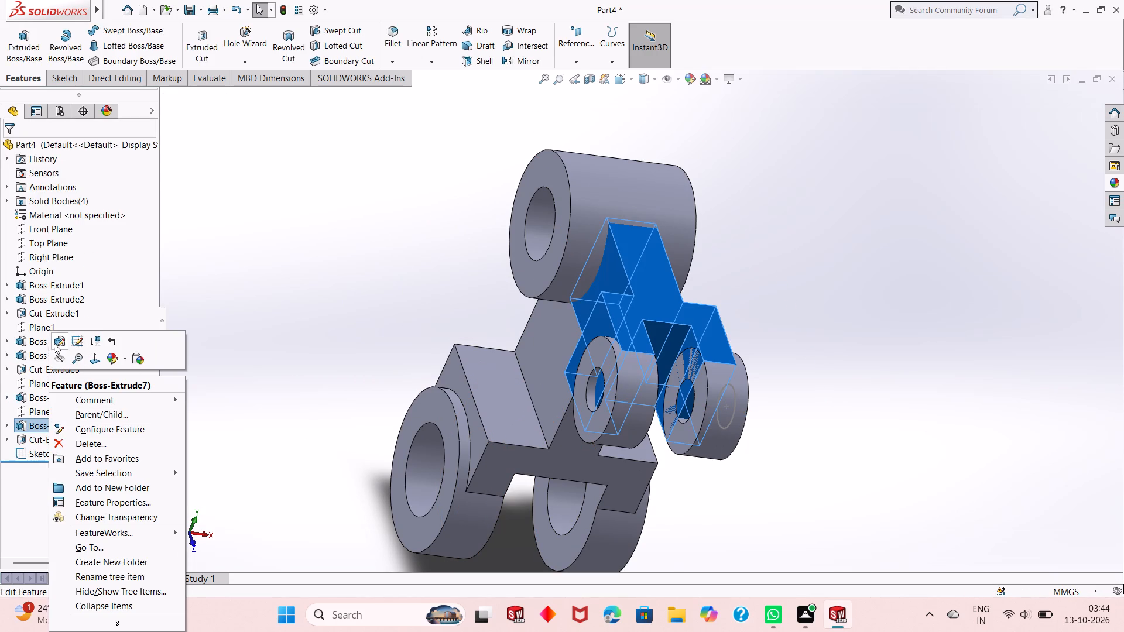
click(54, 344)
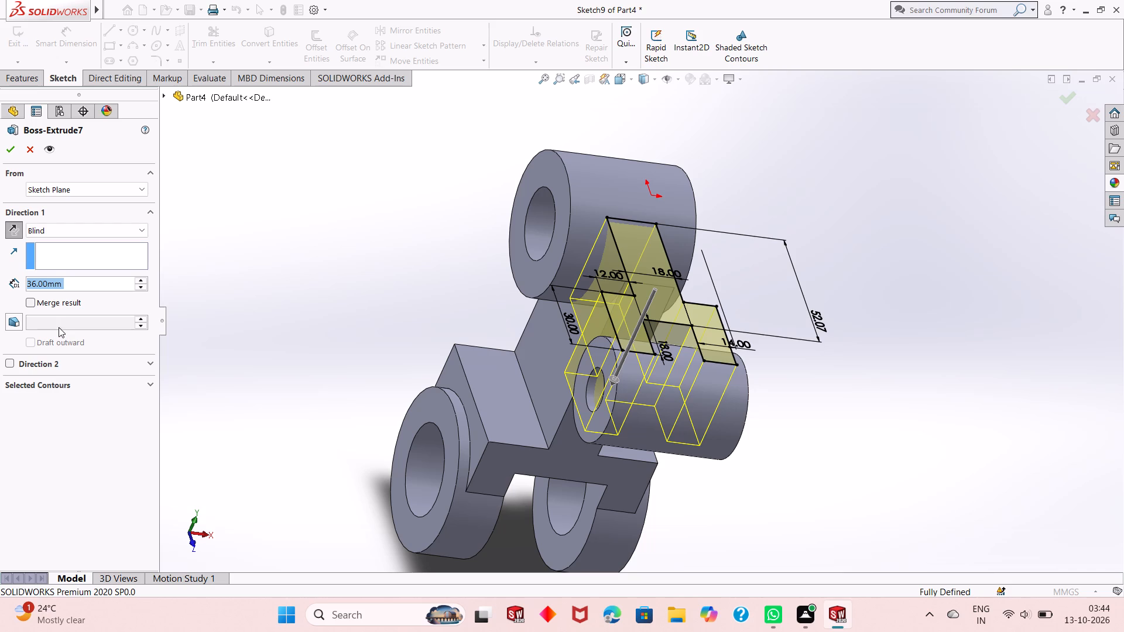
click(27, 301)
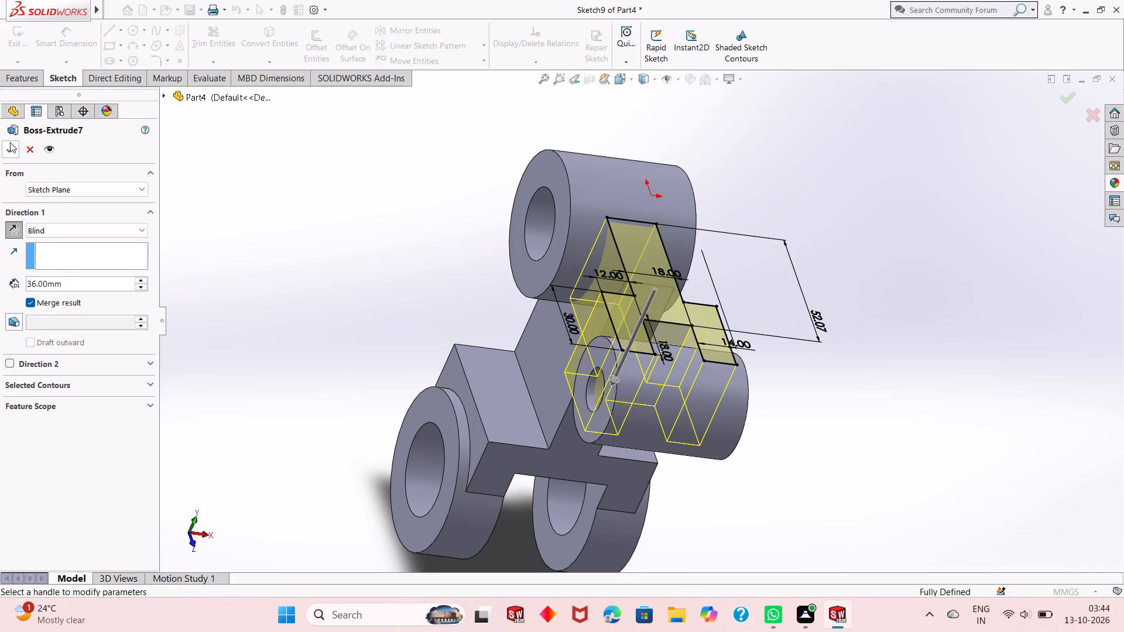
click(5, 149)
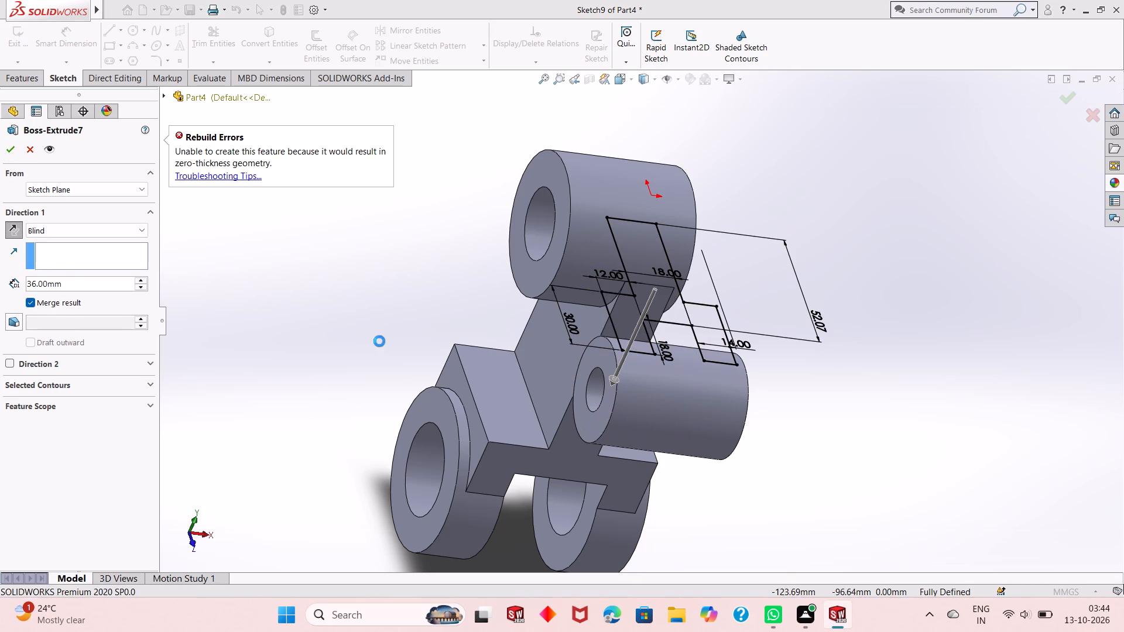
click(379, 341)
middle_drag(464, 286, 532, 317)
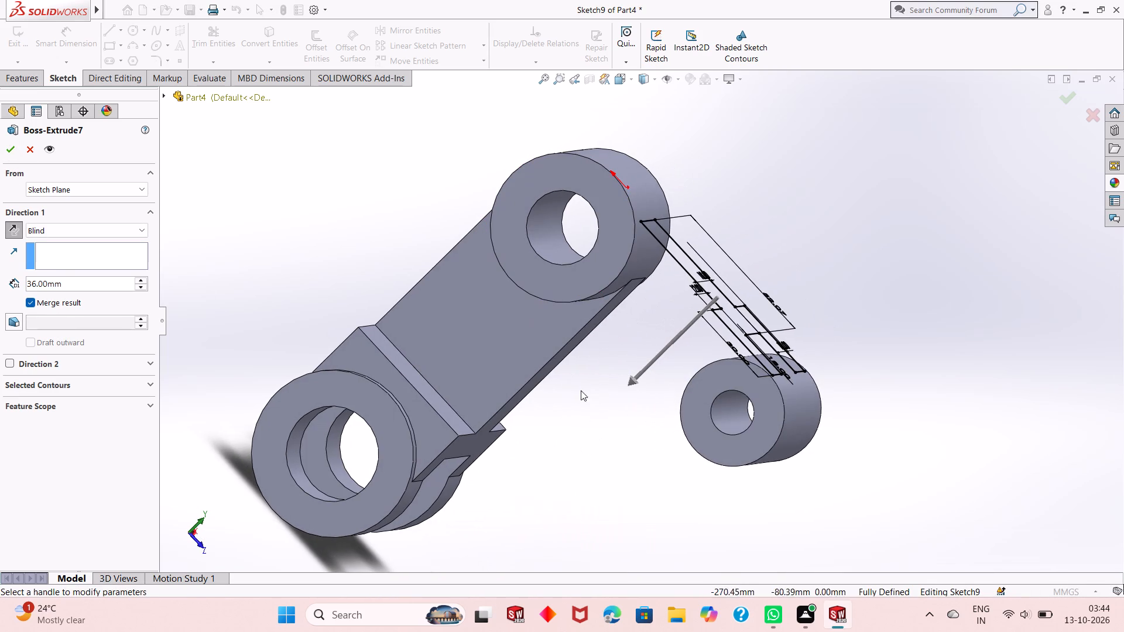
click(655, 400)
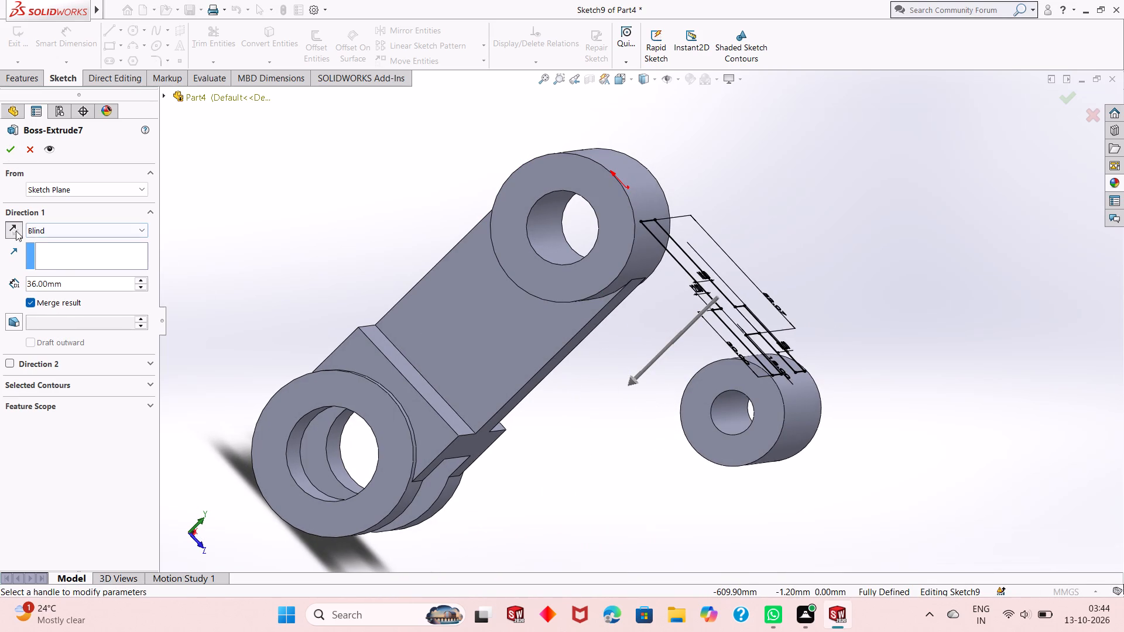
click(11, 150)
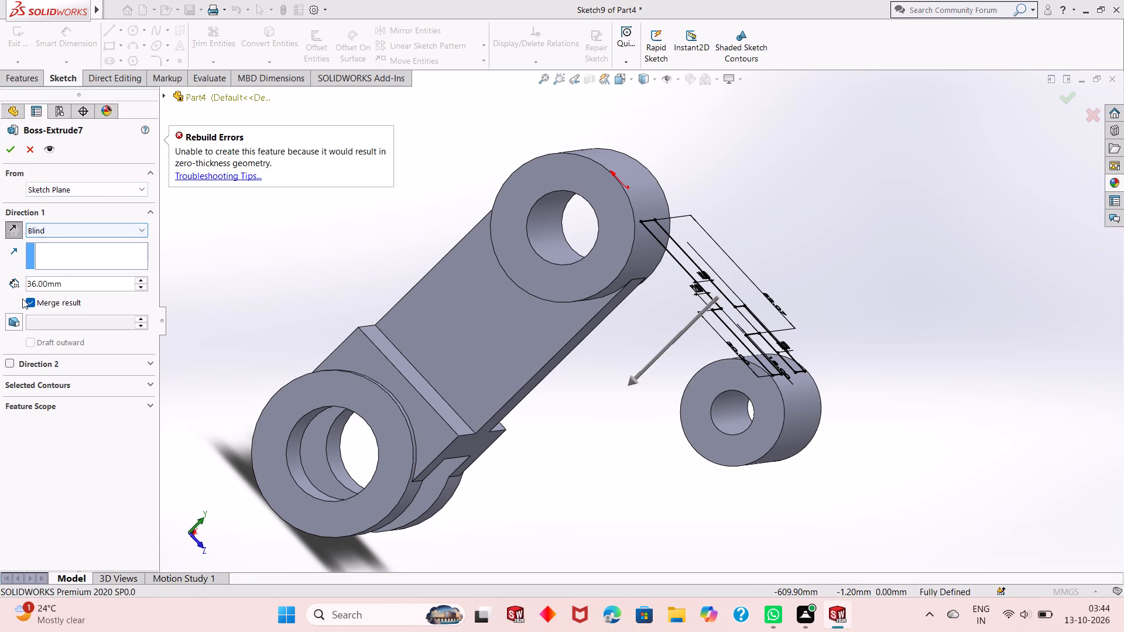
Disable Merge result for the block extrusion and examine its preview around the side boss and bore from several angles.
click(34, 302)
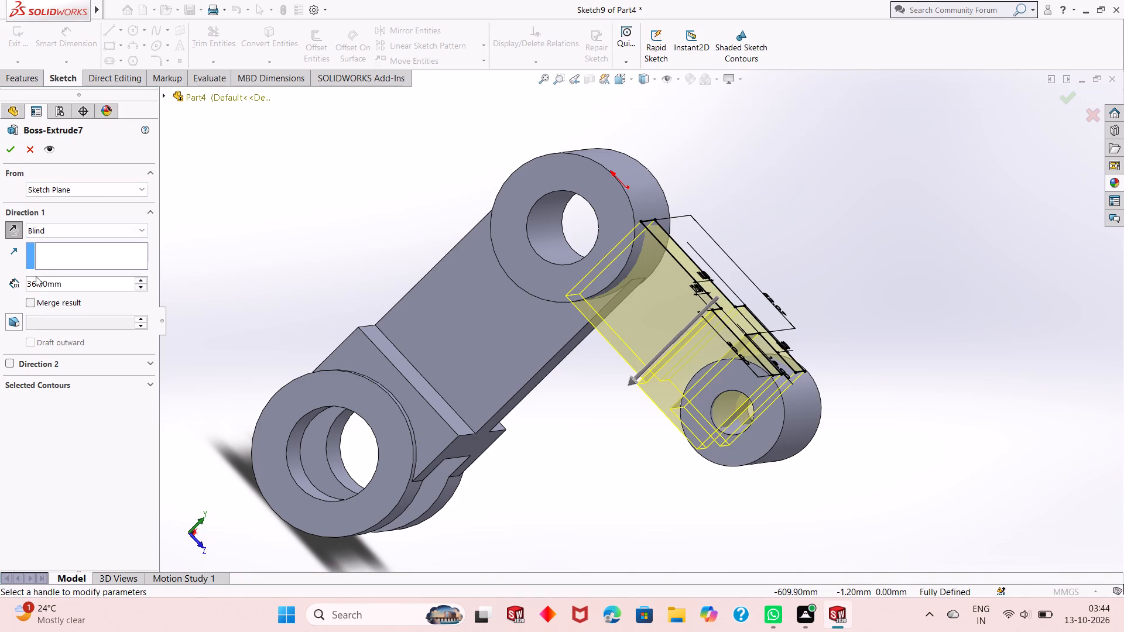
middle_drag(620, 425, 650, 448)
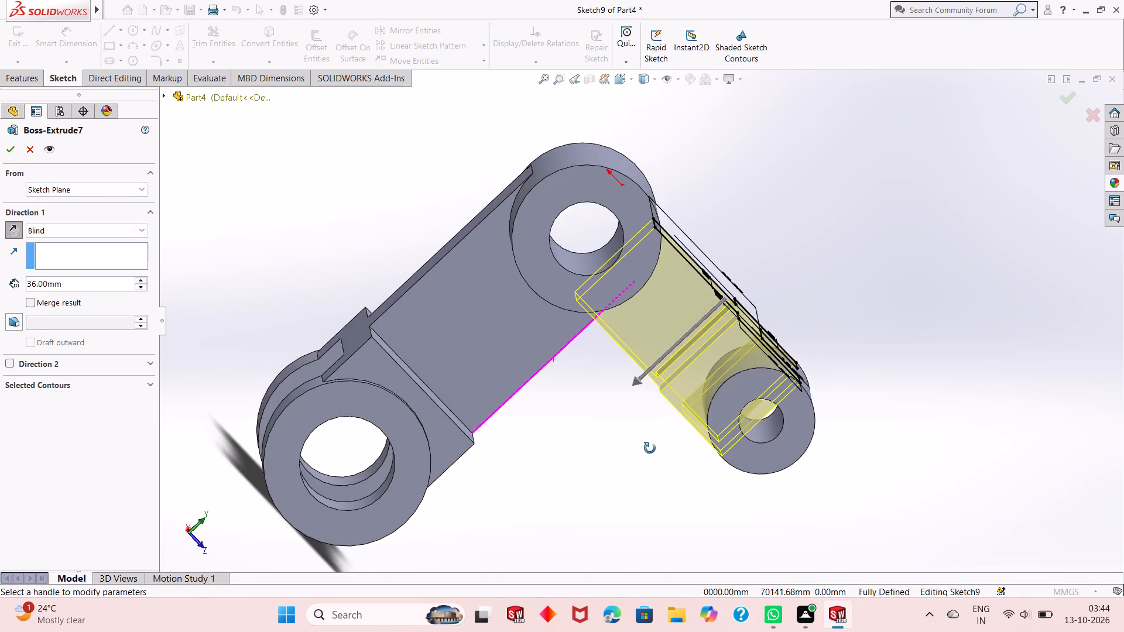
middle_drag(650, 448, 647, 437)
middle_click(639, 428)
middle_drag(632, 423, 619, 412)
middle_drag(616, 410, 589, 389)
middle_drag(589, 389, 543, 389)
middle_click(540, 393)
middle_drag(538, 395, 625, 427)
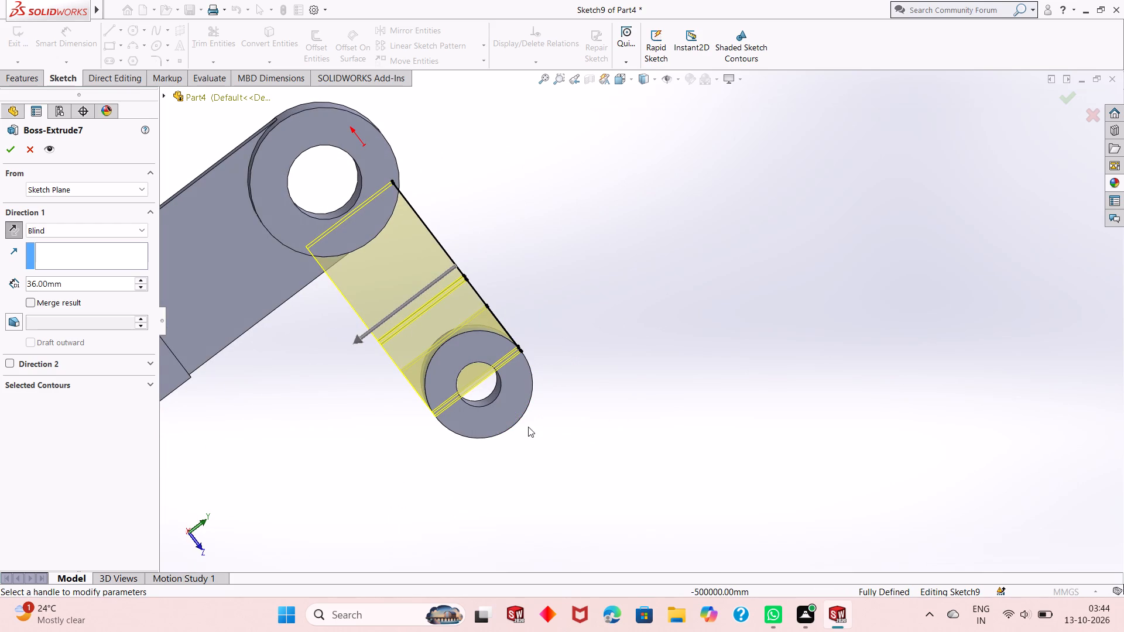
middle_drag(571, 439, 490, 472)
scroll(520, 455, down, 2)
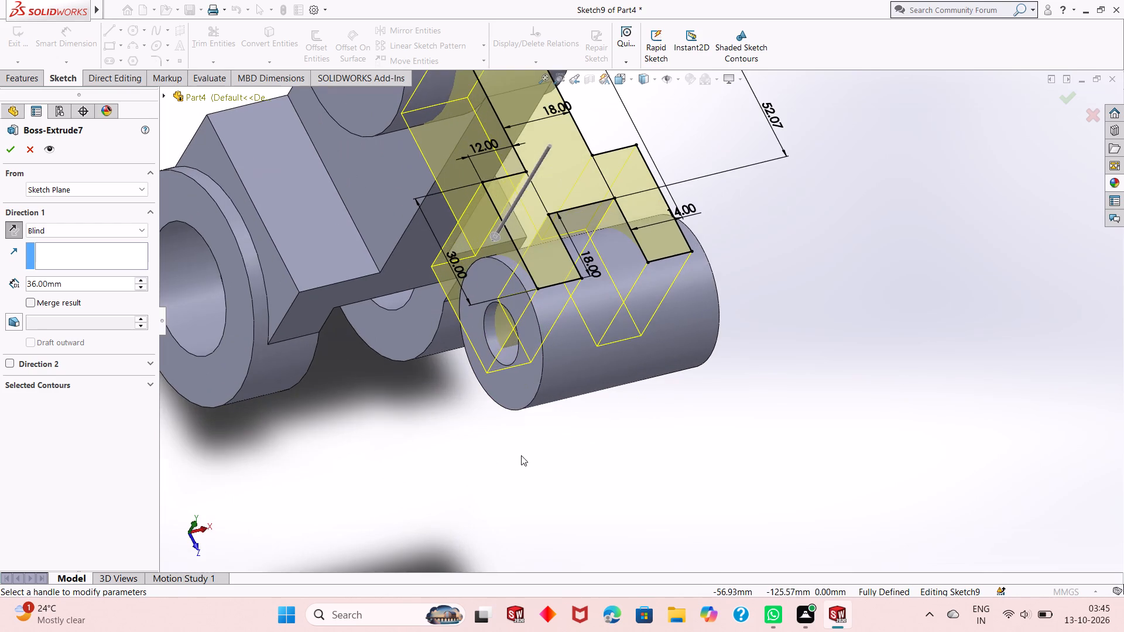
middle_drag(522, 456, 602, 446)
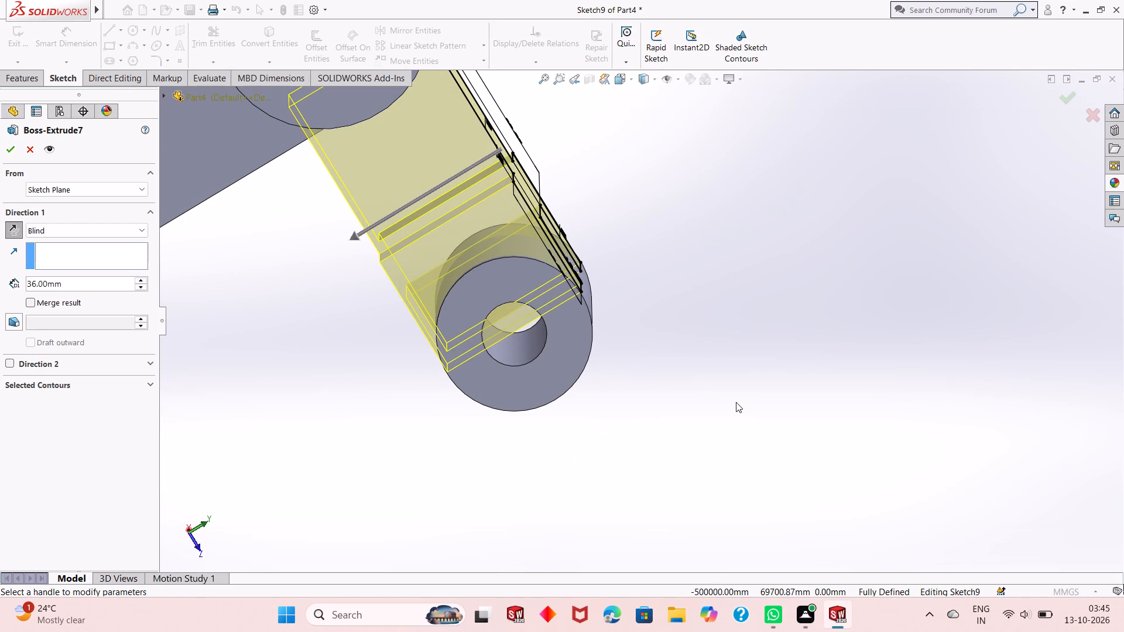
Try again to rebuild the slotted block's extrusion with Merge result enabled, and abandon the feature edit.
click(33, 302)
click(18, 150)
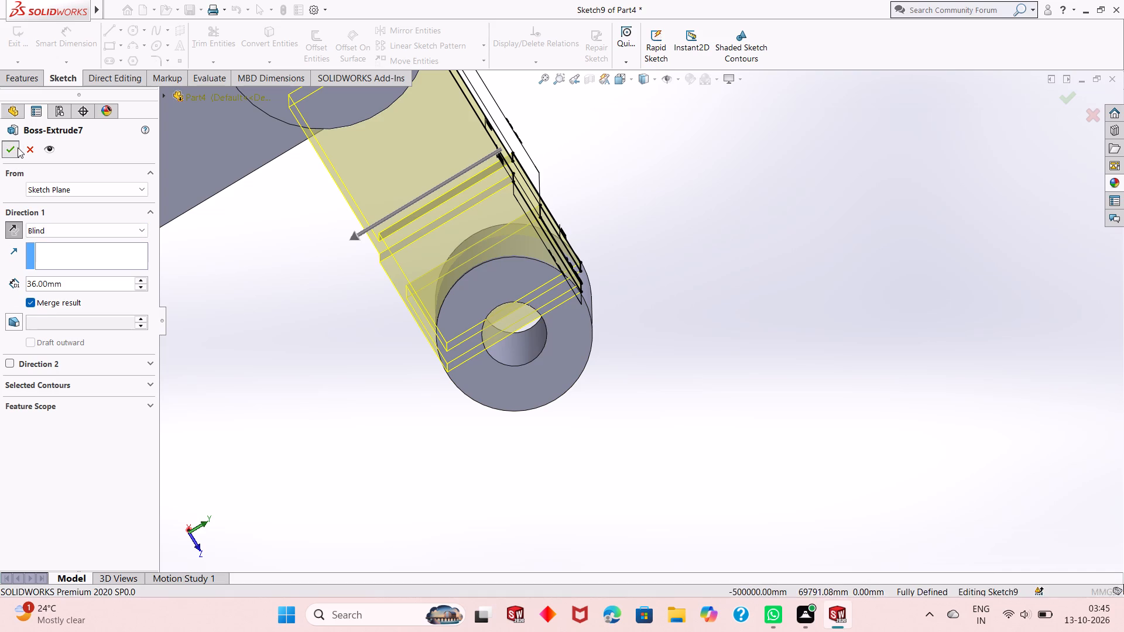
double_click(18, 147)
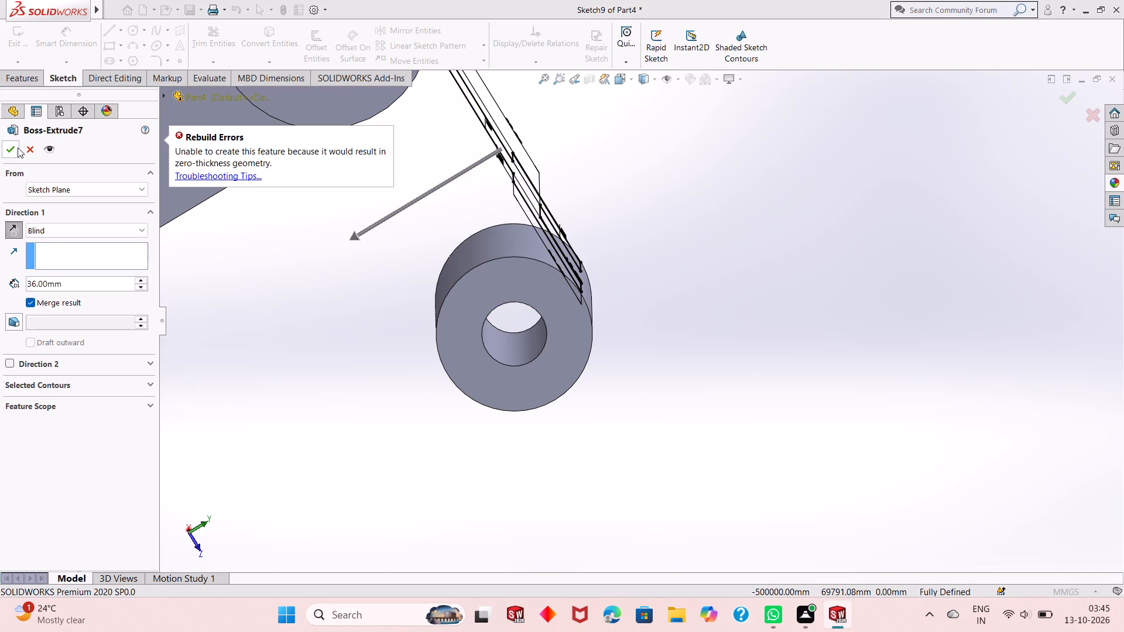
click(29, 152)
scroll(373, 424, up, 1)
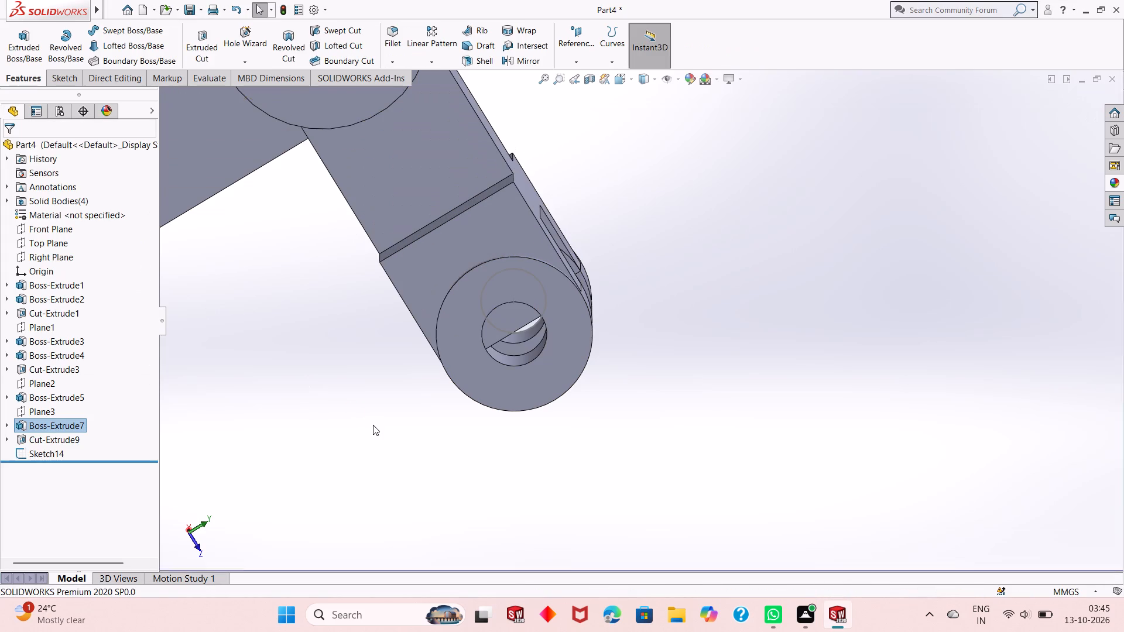
Combine the near bored ring and the slotted block into one body using the Add operation.
scroll(373, 425, up, 2)
middle_drag(383, 418, 269, 427)
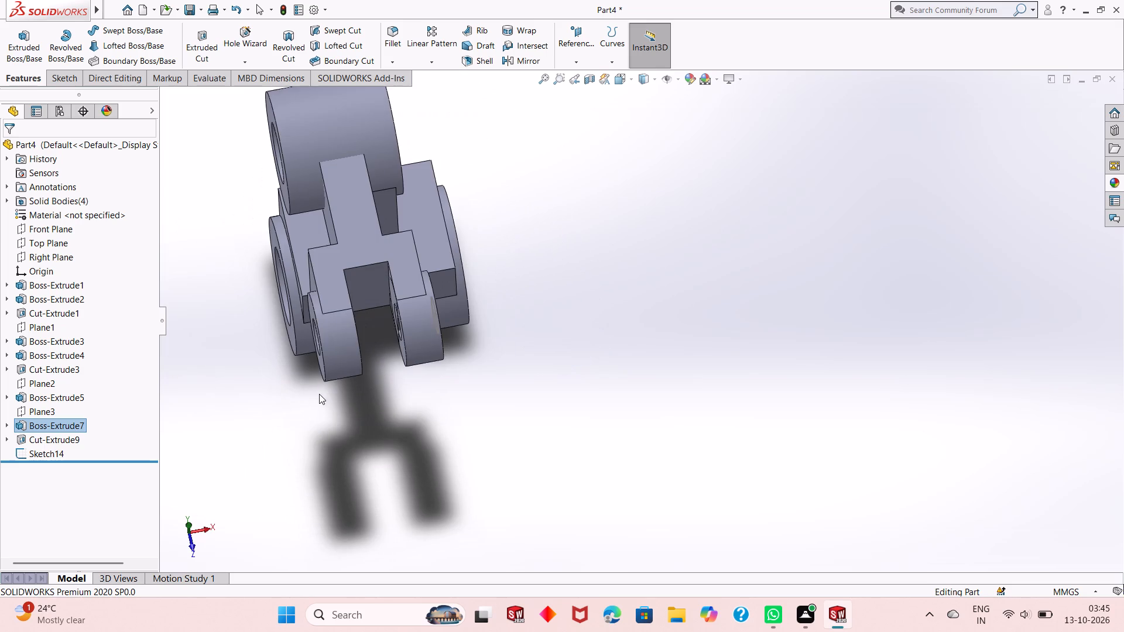
scroll(321, 394, down, 2)
middle_drag(337, 396, 418, 402)
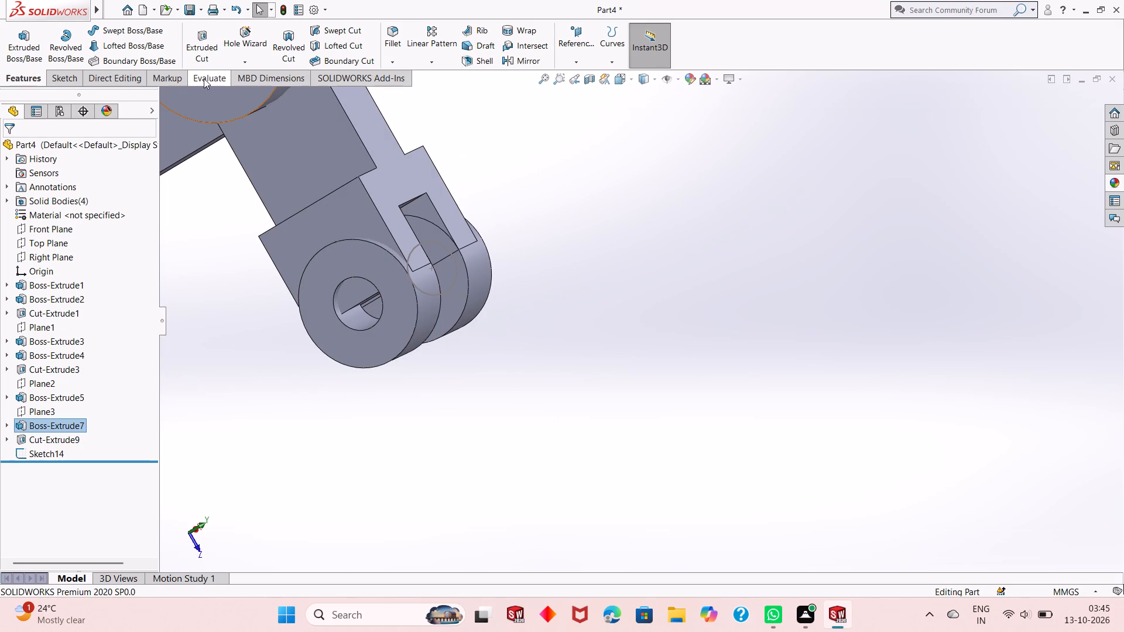
click(115, 74)
click(321, 44)
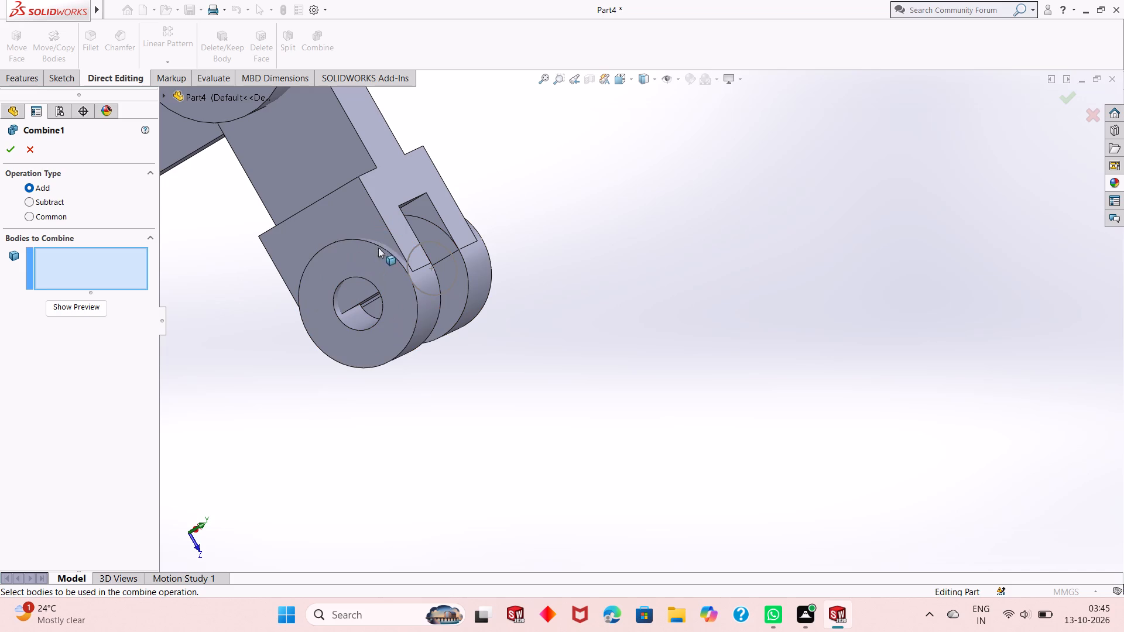
click(360, 268)
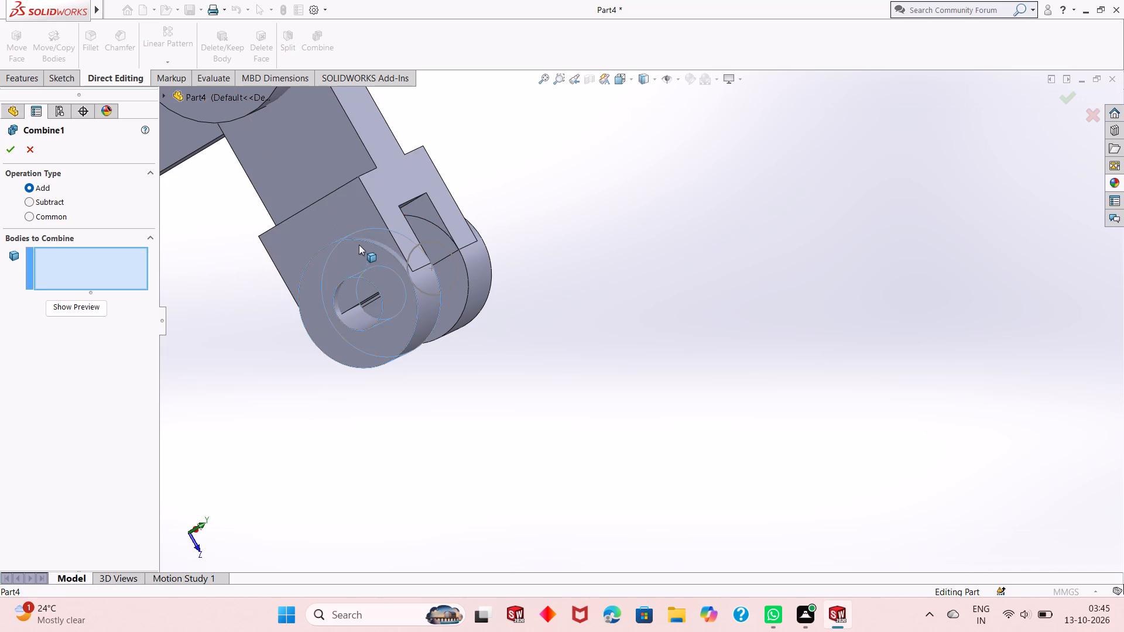
click(362, 228)
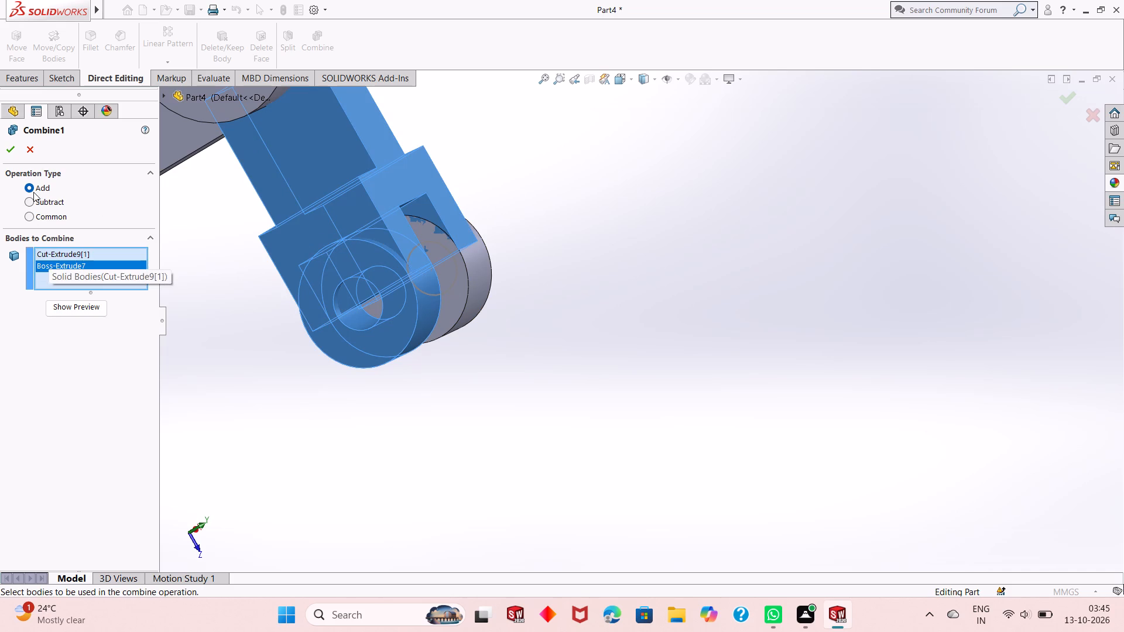
click(2, 152)
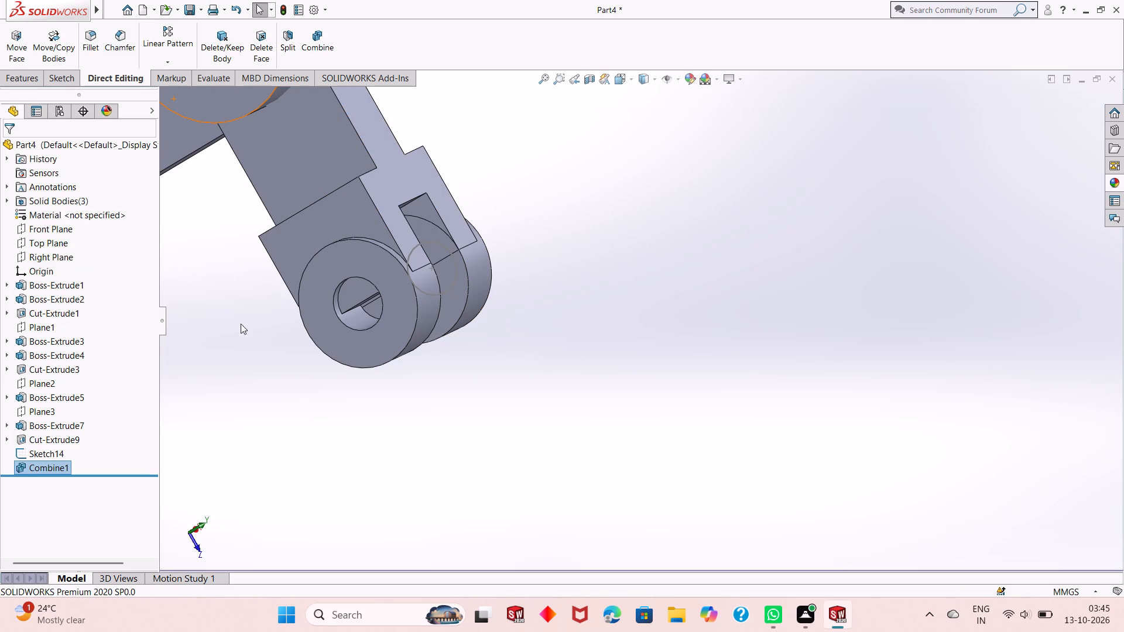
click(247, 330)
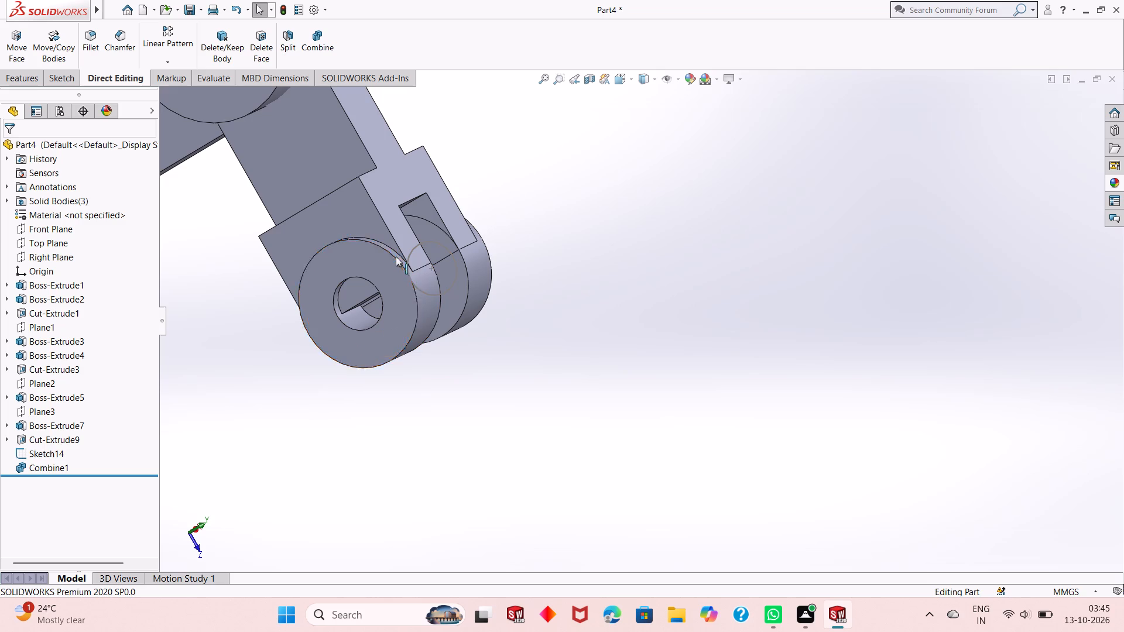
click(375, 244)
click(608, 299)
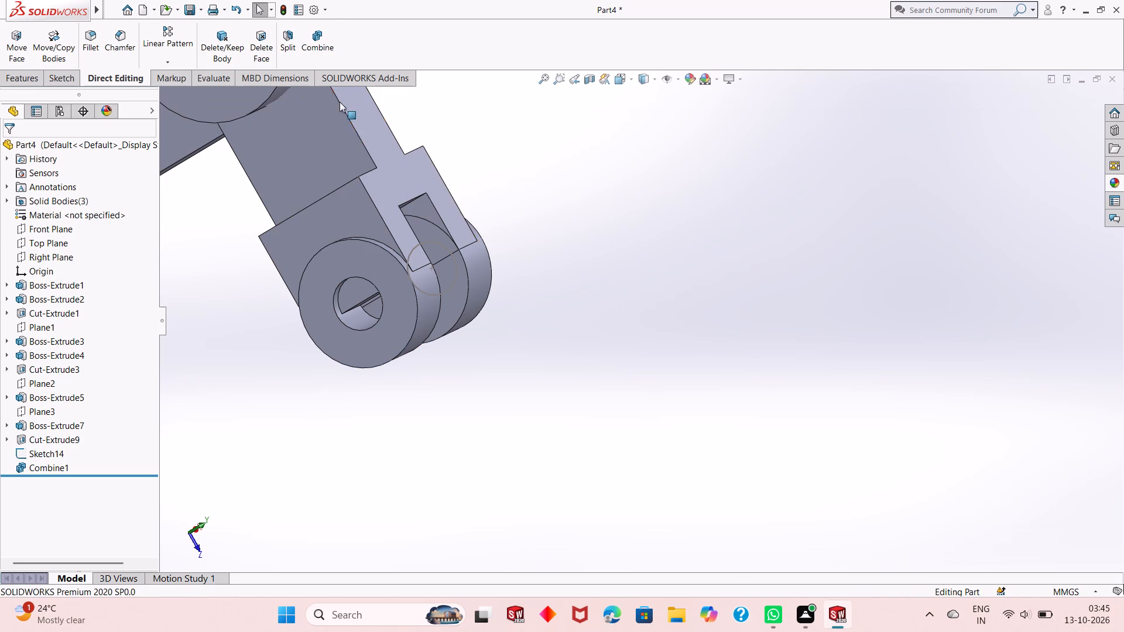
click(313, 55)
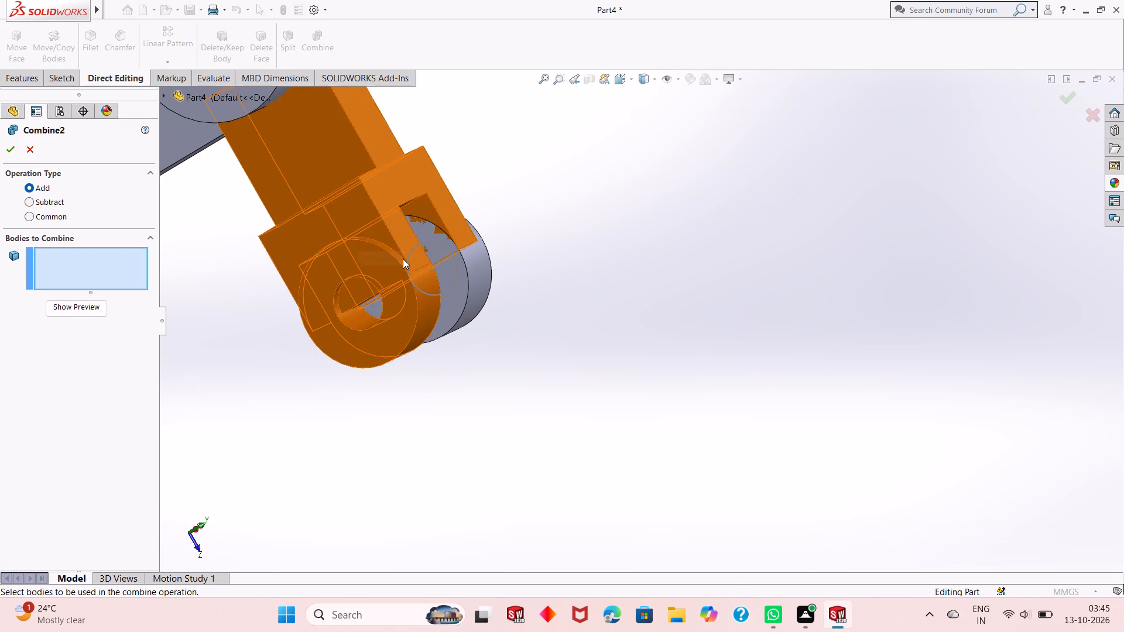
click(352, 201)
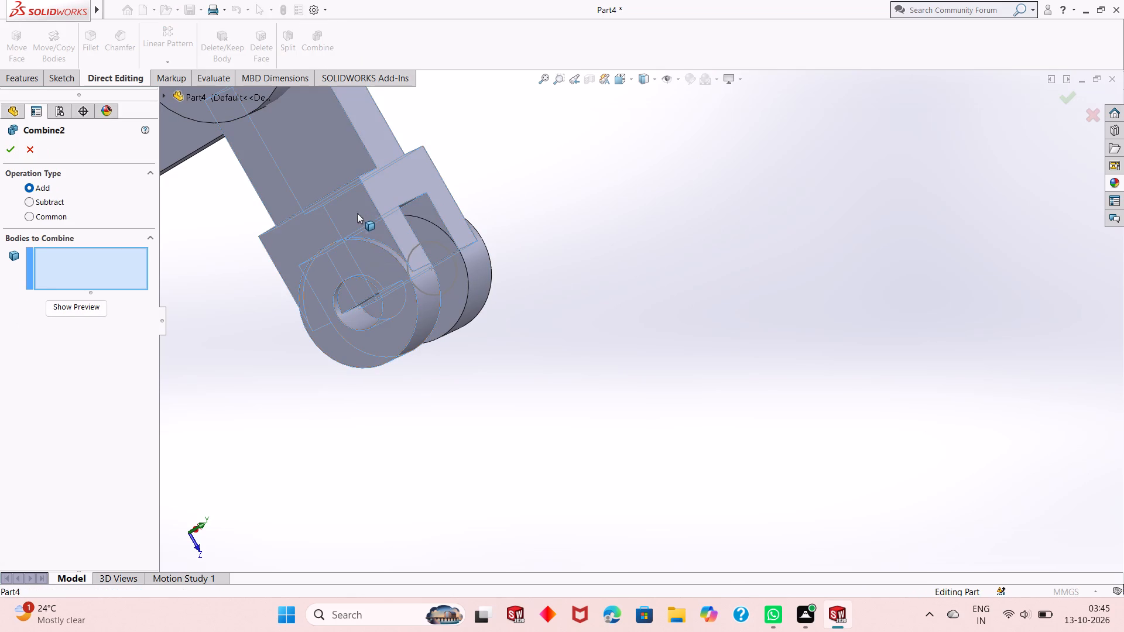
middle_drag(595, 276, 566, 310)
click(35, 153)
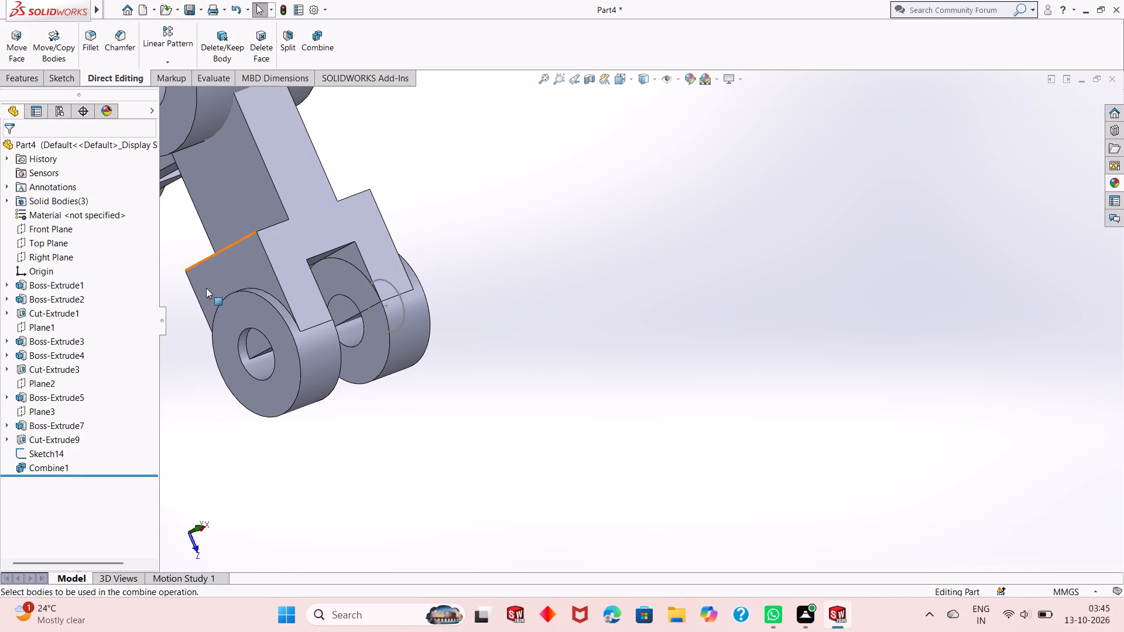
Edit the Combine1 feature to add the far bored ring to the bodies being joined.
click(56, 467)
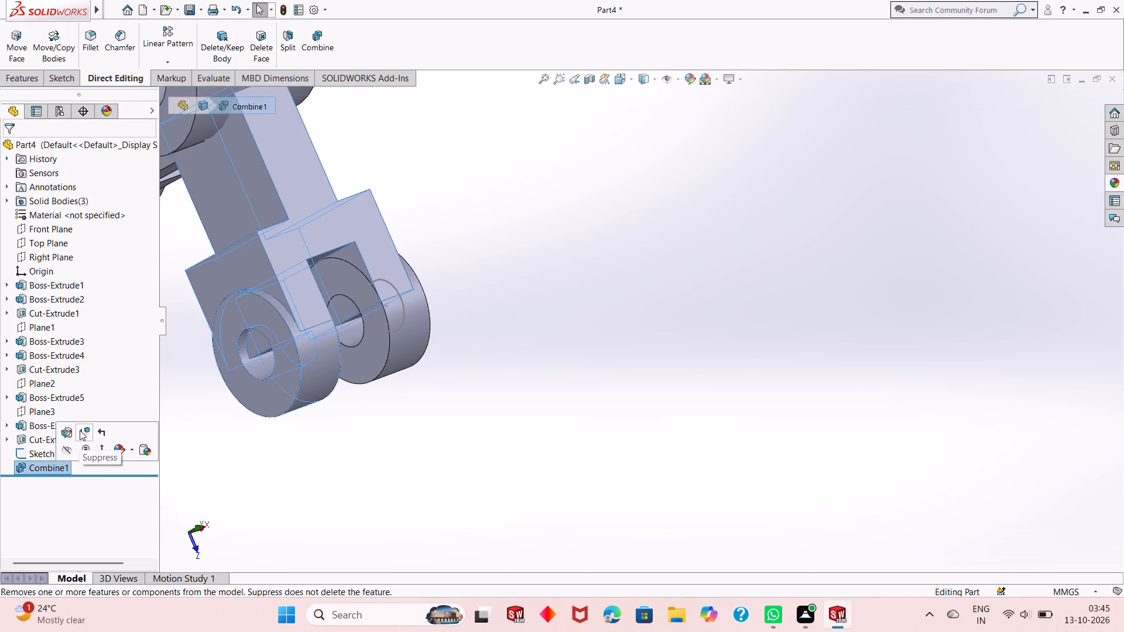
click(66, 435)
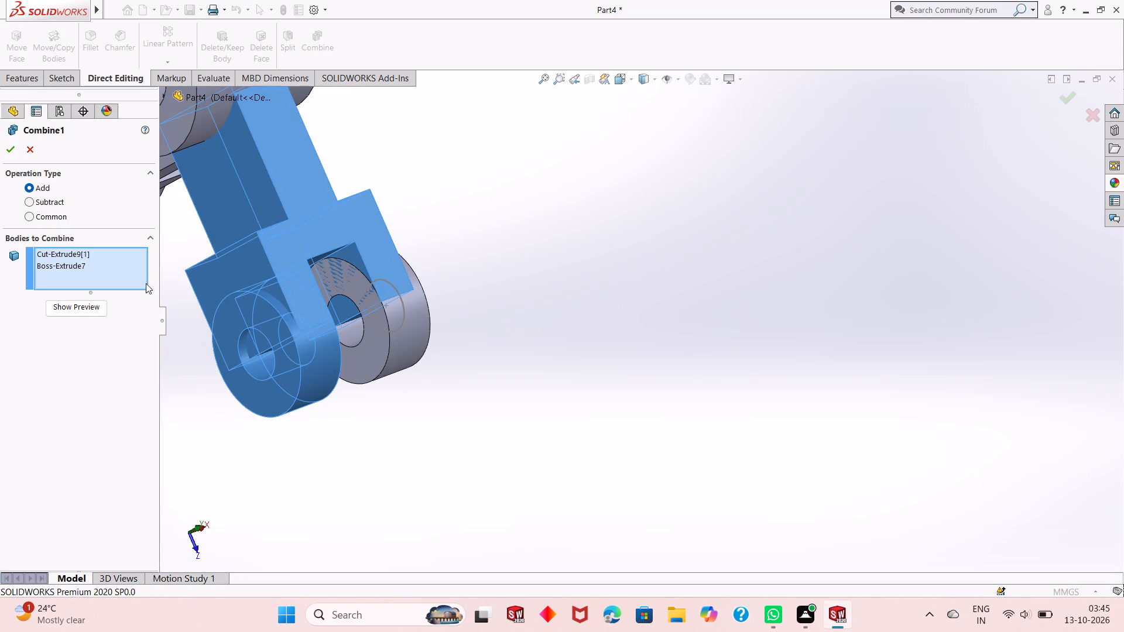
click(133, 276)
click(376, 351)
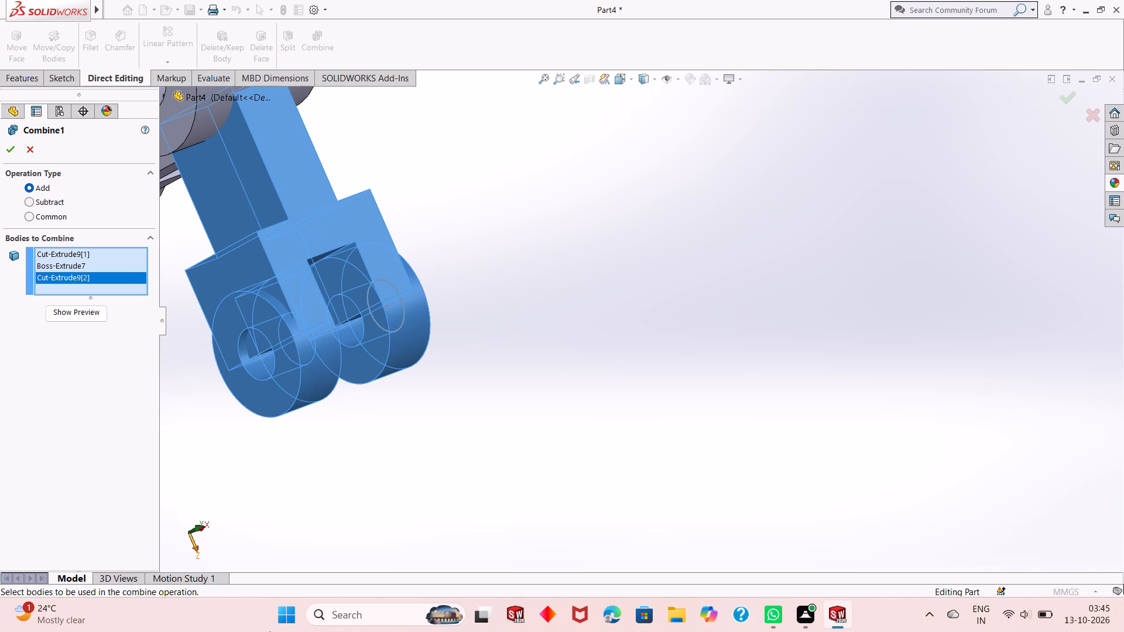
click(13, 149)
click(518, 309)
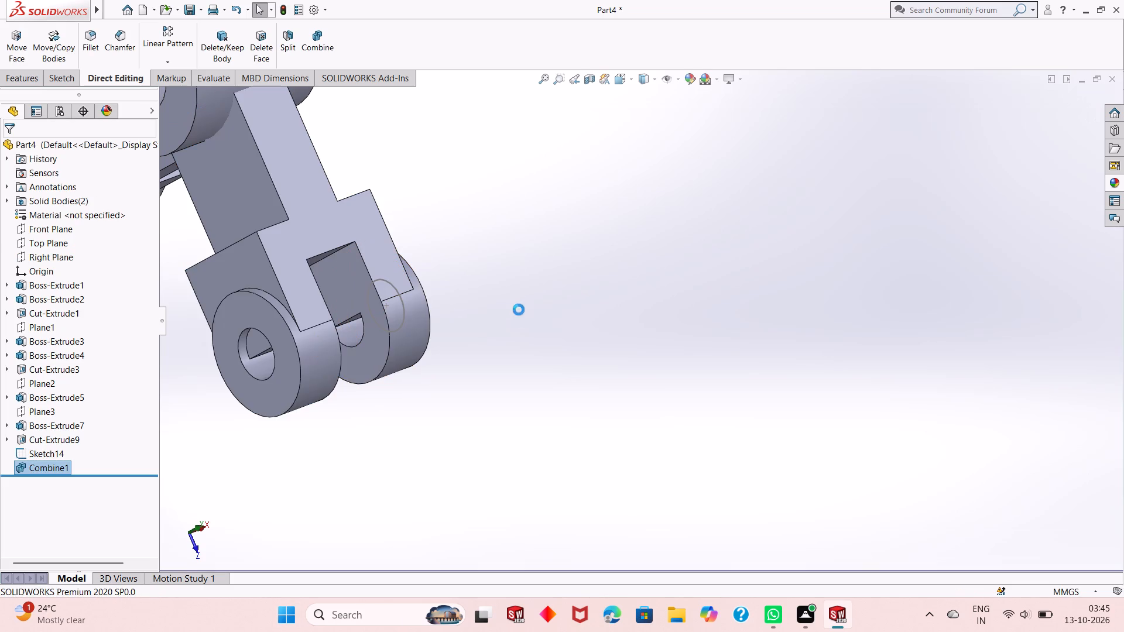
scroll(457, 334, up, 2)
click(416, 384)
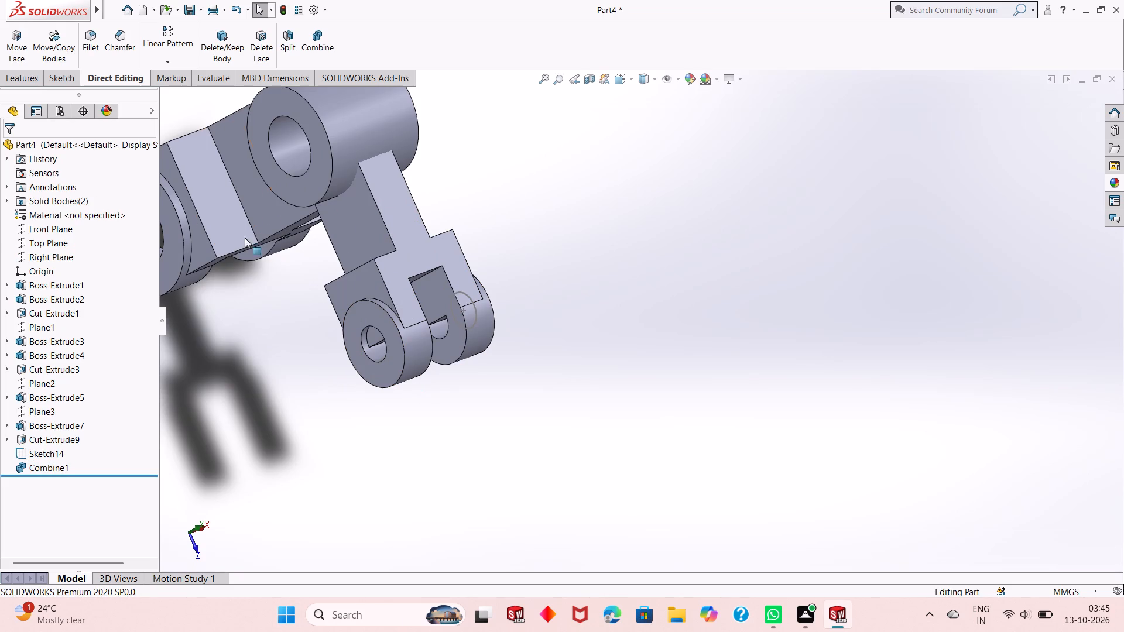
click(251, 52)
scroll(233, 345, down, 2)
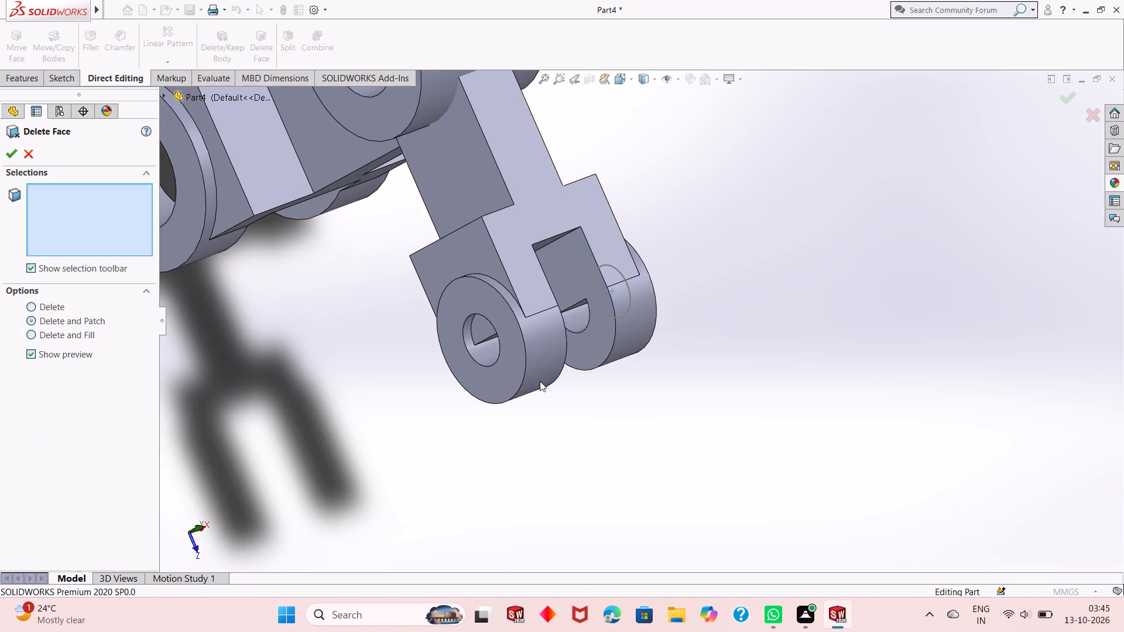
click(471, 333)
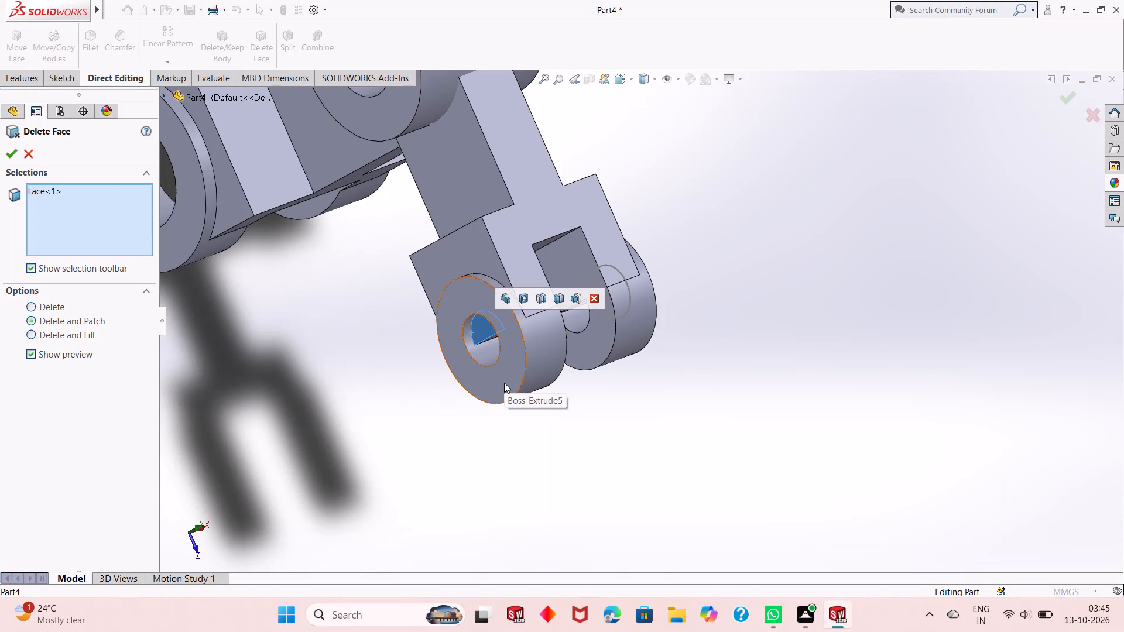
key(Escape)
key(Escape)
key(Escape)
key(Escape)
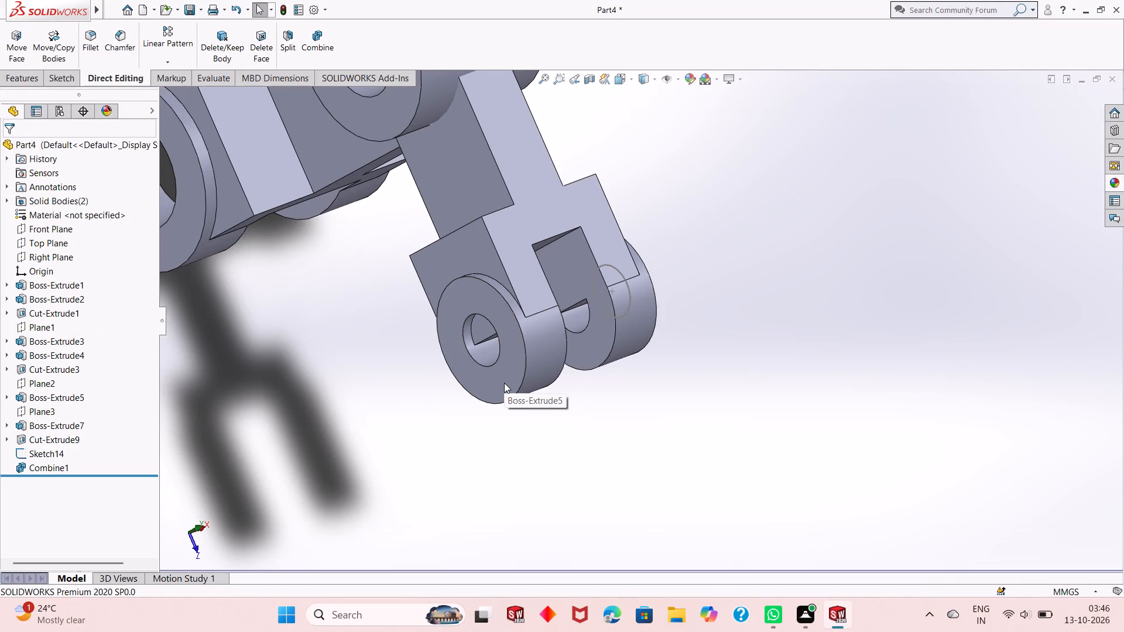
Delete the unused 15 mm circle sketch, Sketch14, on the outer ring face of the slotted arm.
middle_drag(643, 464, 597, 360)
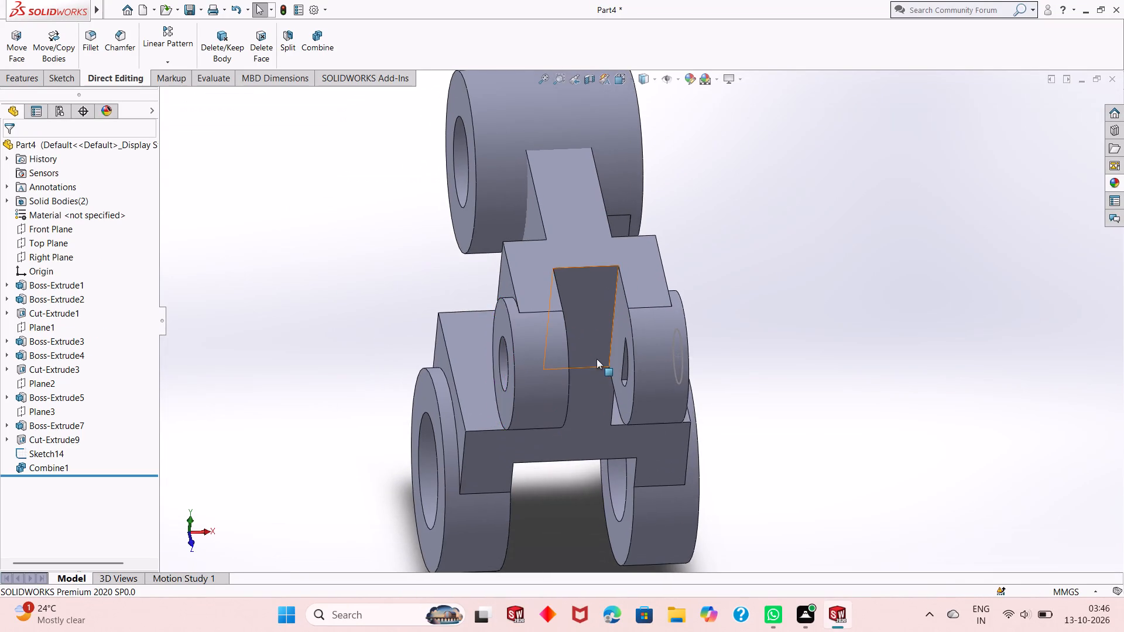
scroll(600, 365, up, 1)
middle_drag(700, 393, 676, 337)
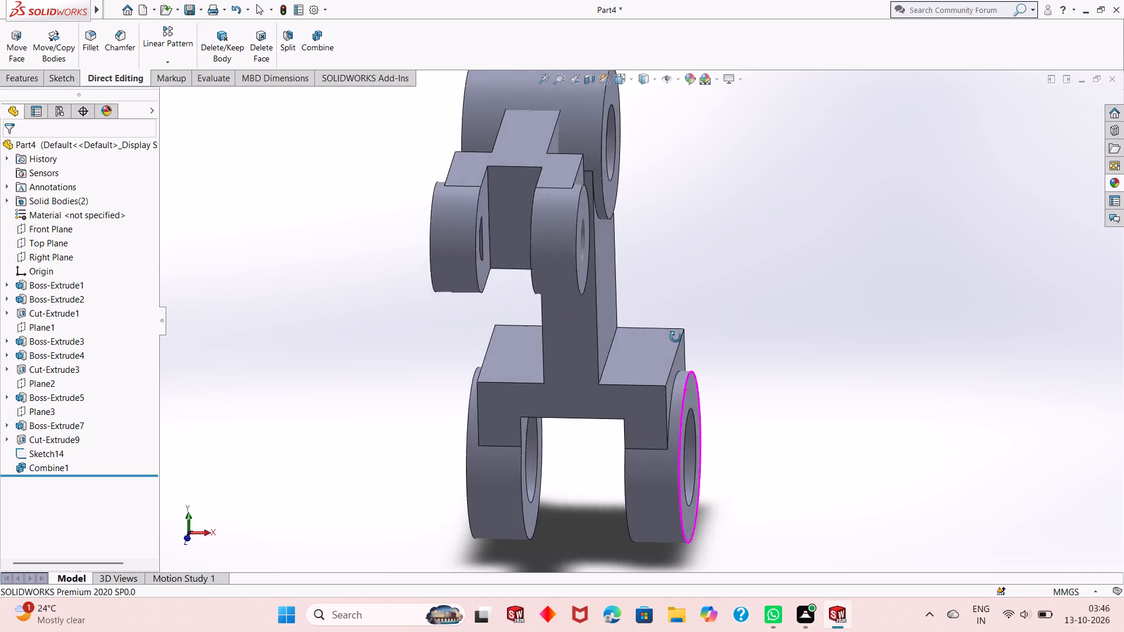
middle_drag(676, 337, 625, 399)
scroll(383, 284, down, 2)
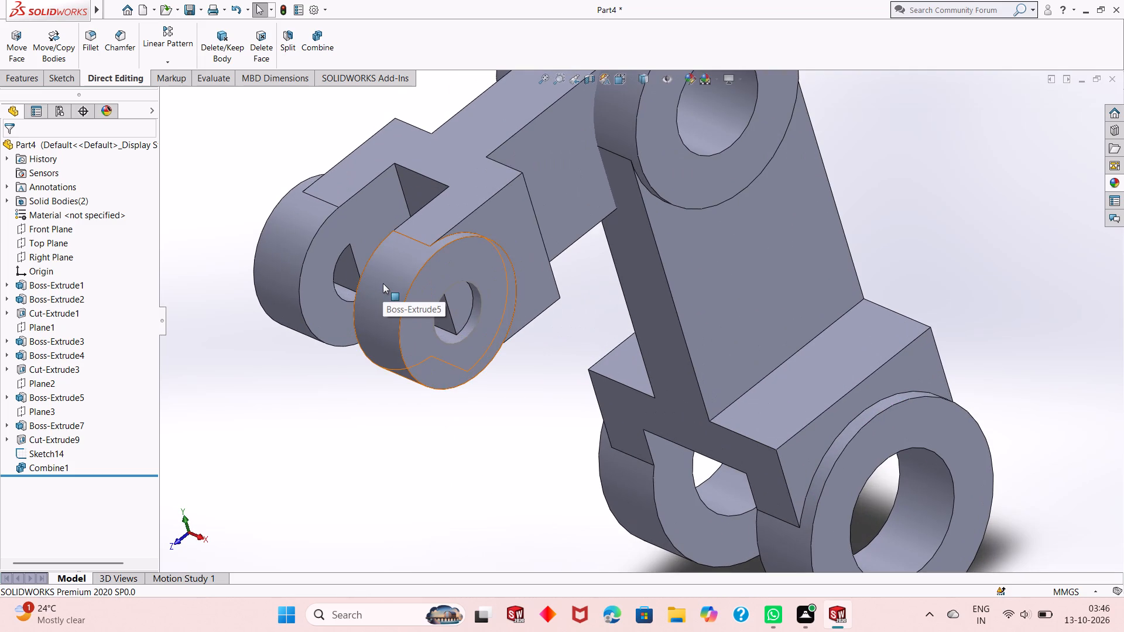
click(452, 287)
right_click(241, 335)
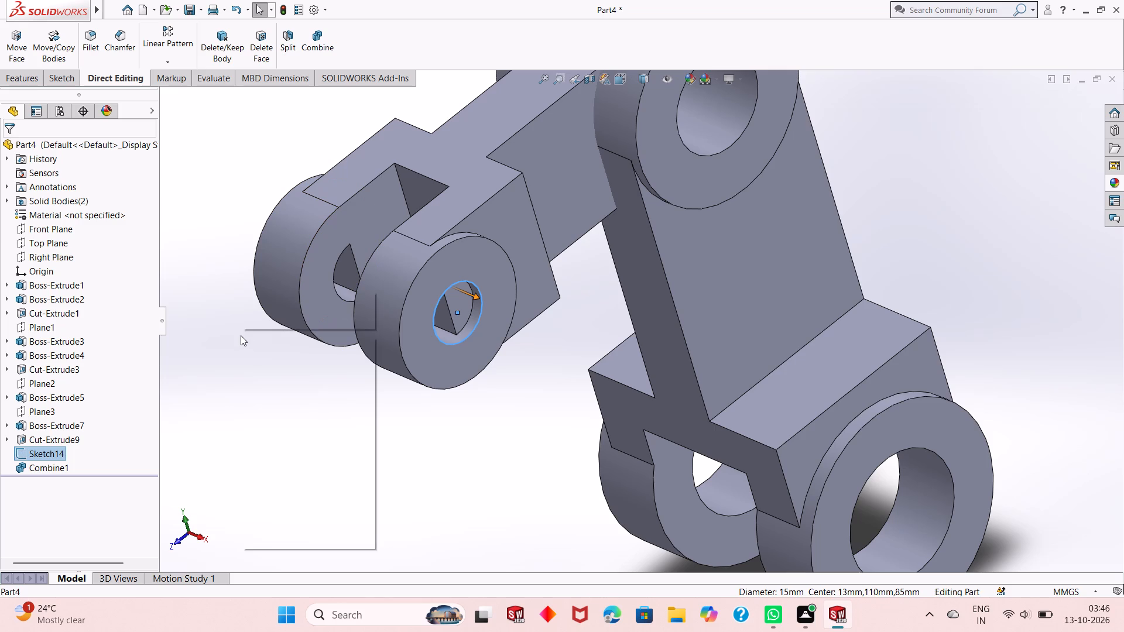
click(290, 492)
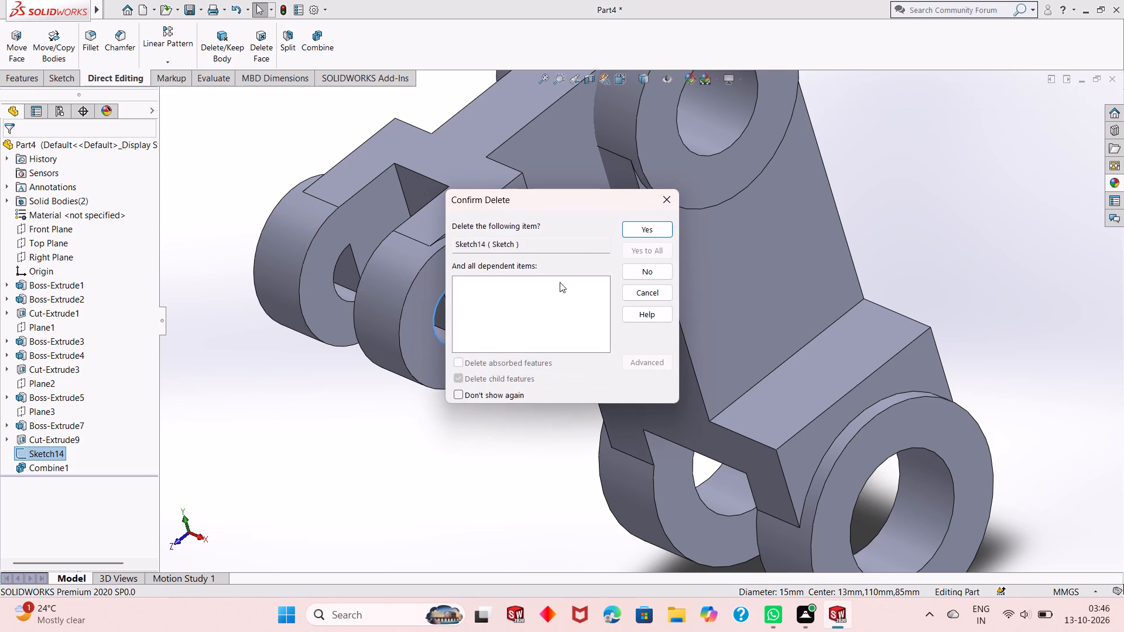
click(641, 229)
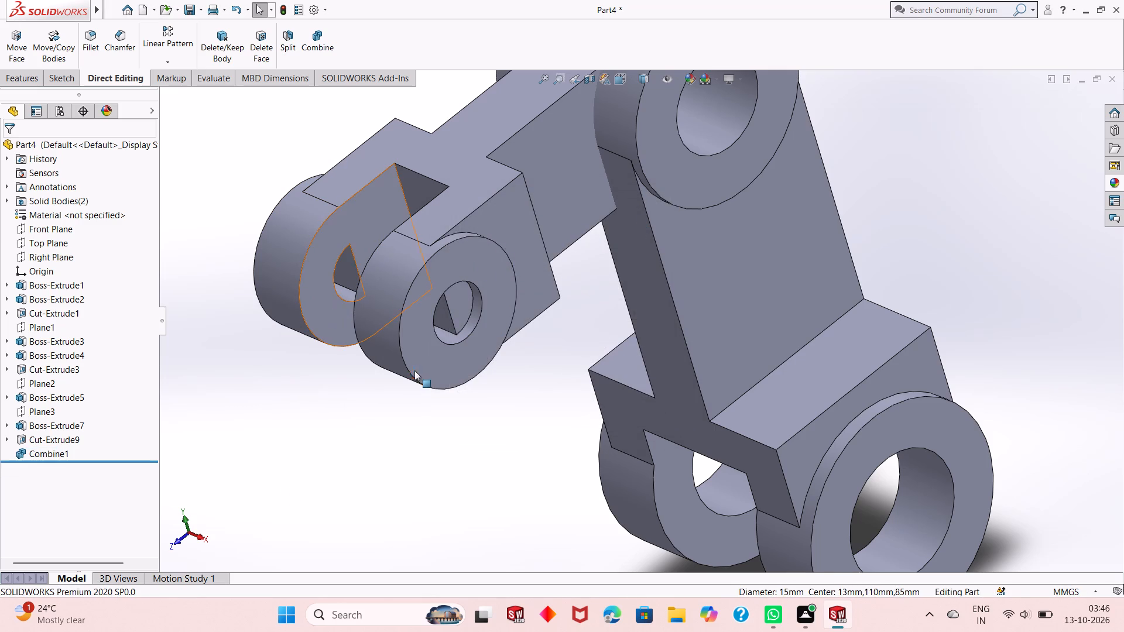
Examine the slotted end from several angles to see where block material obstructs the bores of both rings.
scroll(433, 383, up, 1)
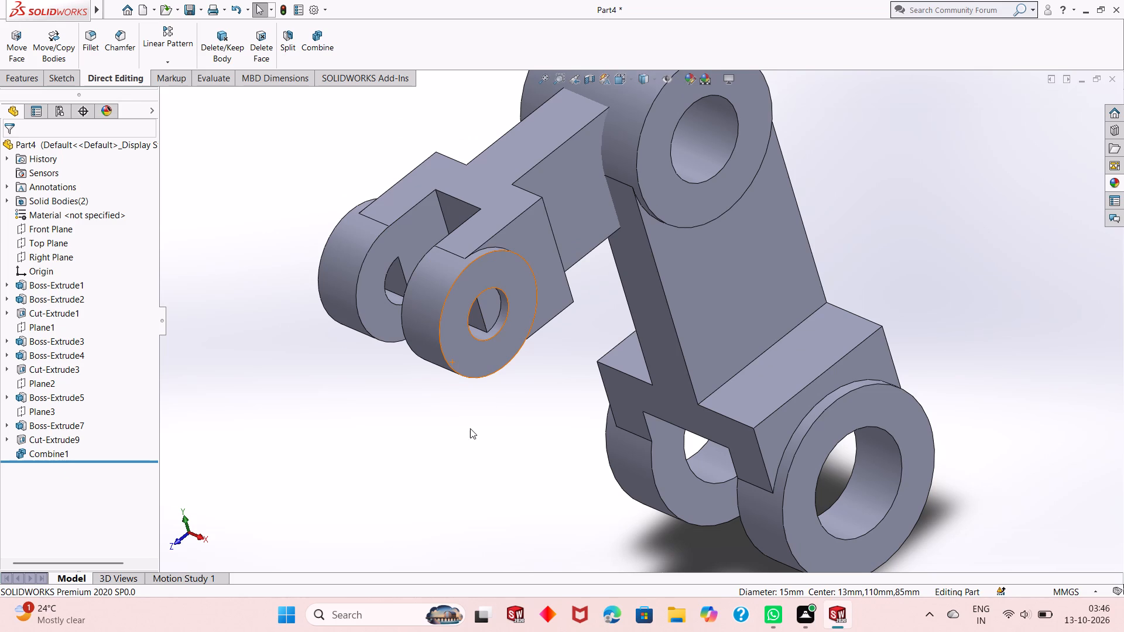
scroll(470, 428, up, 1)
scroll(527, 399, up, 1)
middle_drag(528, 392, 531, 207)
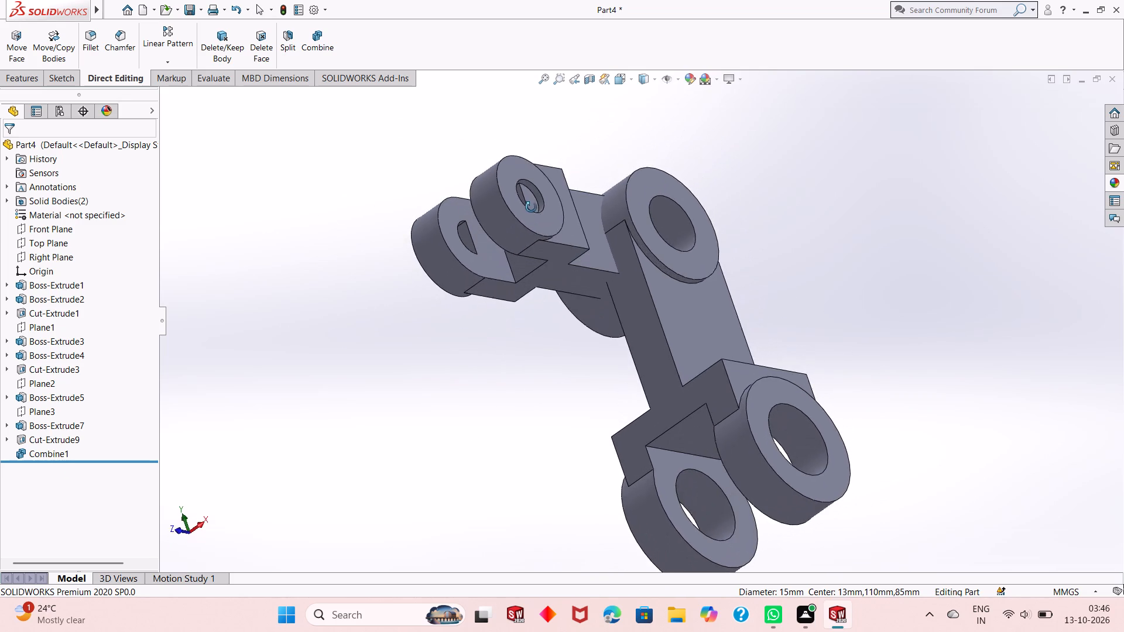
middle_drag(531, 207, 676, 197)
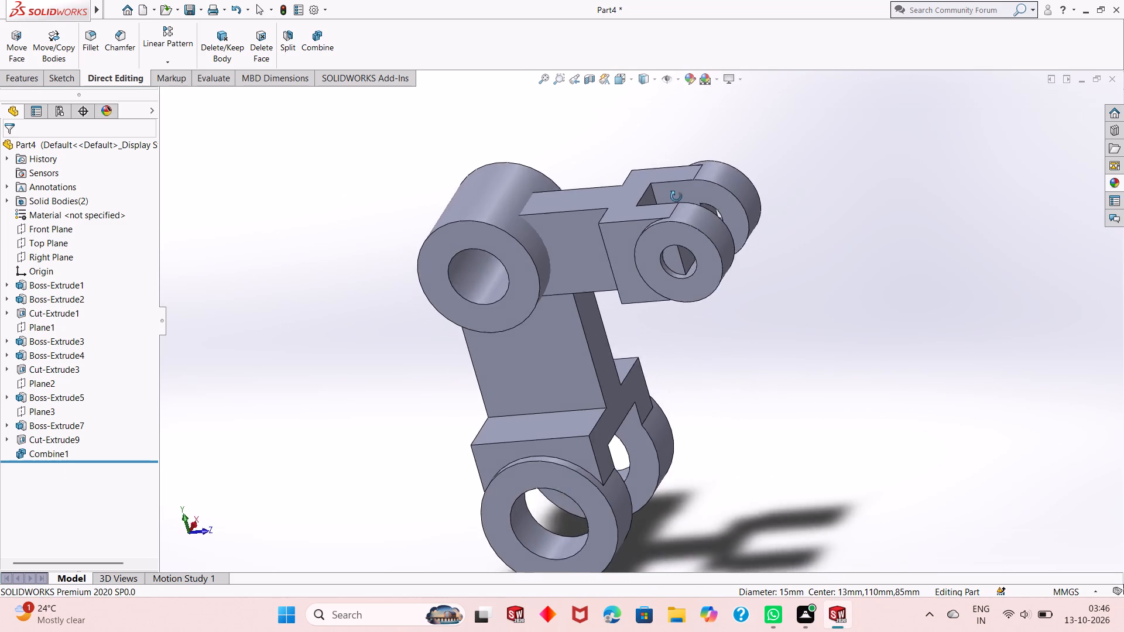
middle_drag(676, 197, 535, 408)
middle_drag(591, 277, 570, 336)
scroll(471, 306, down, 4)
scroll(537, 417, up, 1)
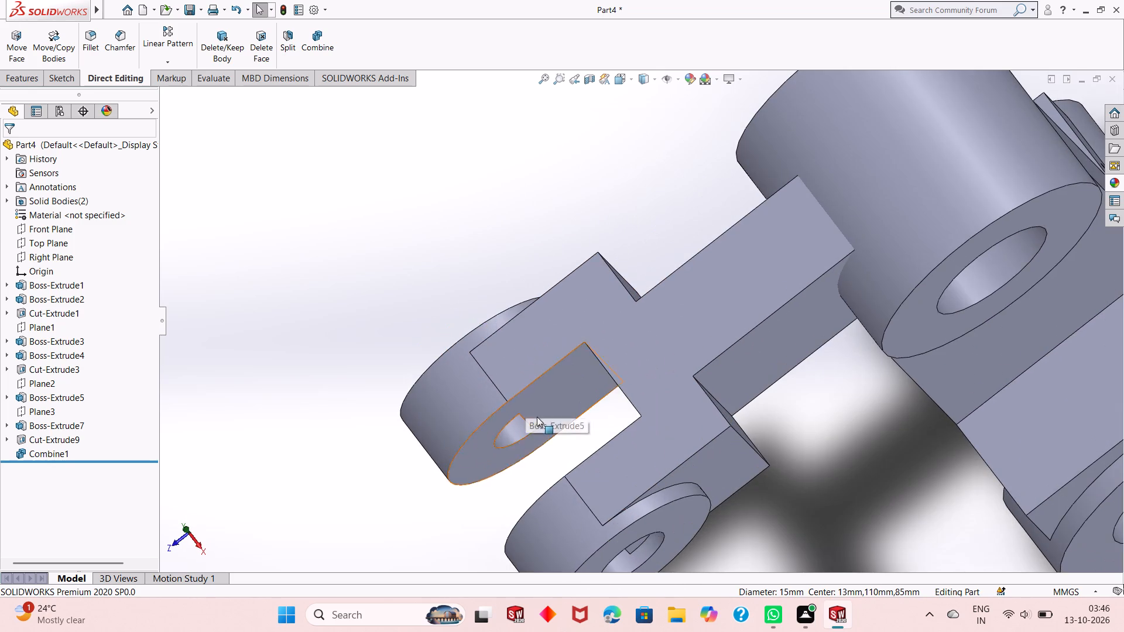
scroll(605, 402, up, 1)
middle_drag(605, 404, 609, 302)
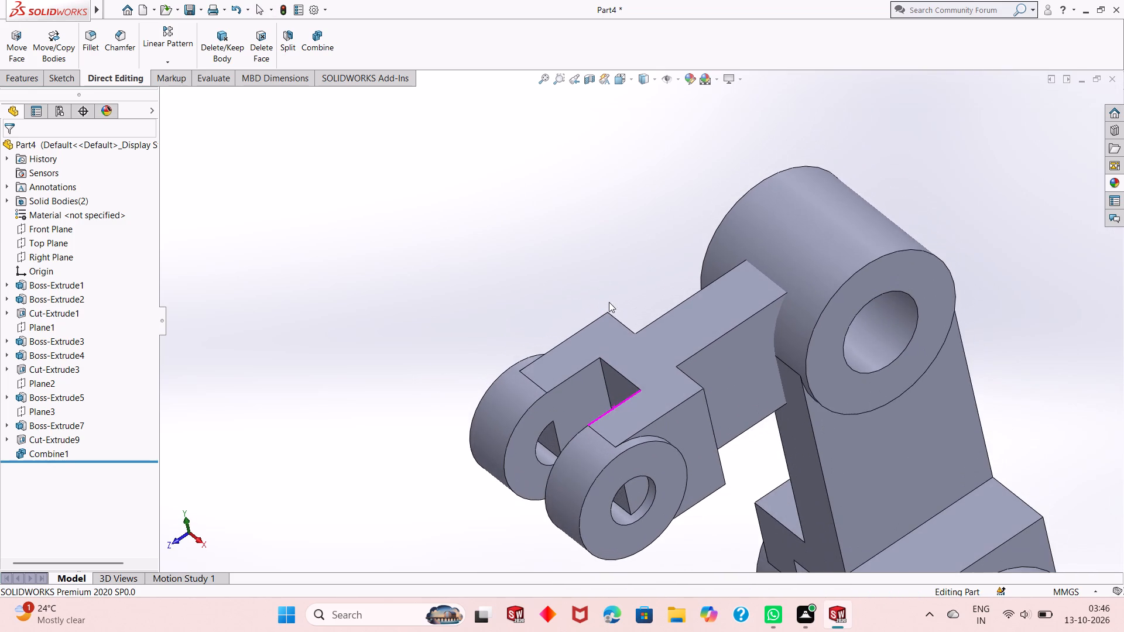
middle_drag(609, 302, 609, 303)
scroll(616, 383, down, 2)
scroll(626, 451, up, 1)
scroll(632, 454, down, 1)
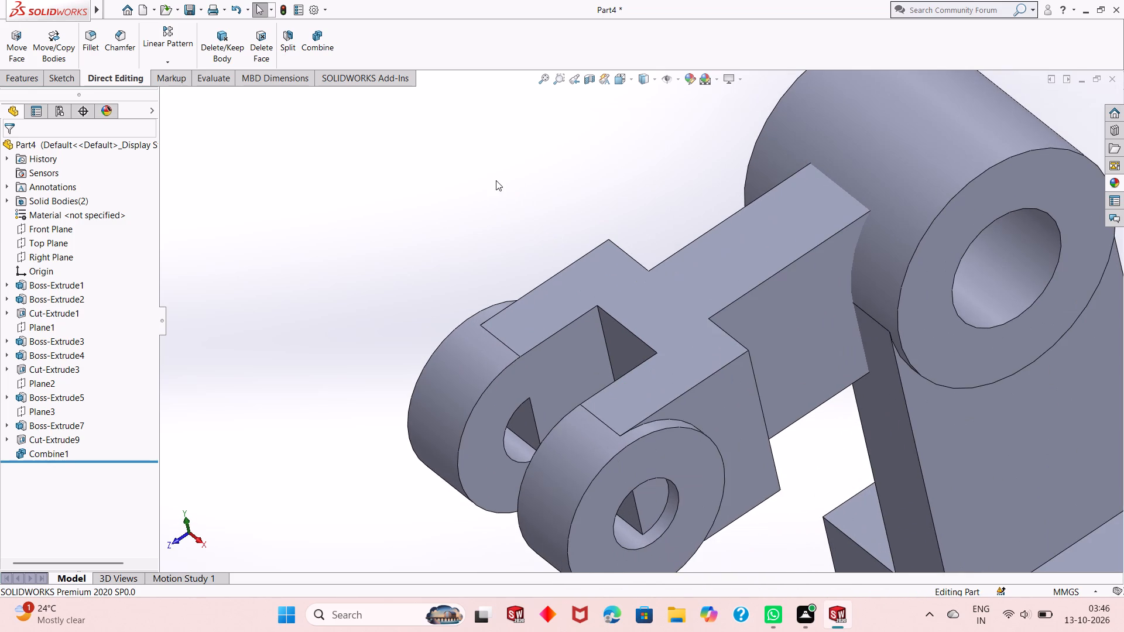
Delete and patch the two block faces crossing the outer ring's bore, using the Delete and Patch option.
click(253, 51)
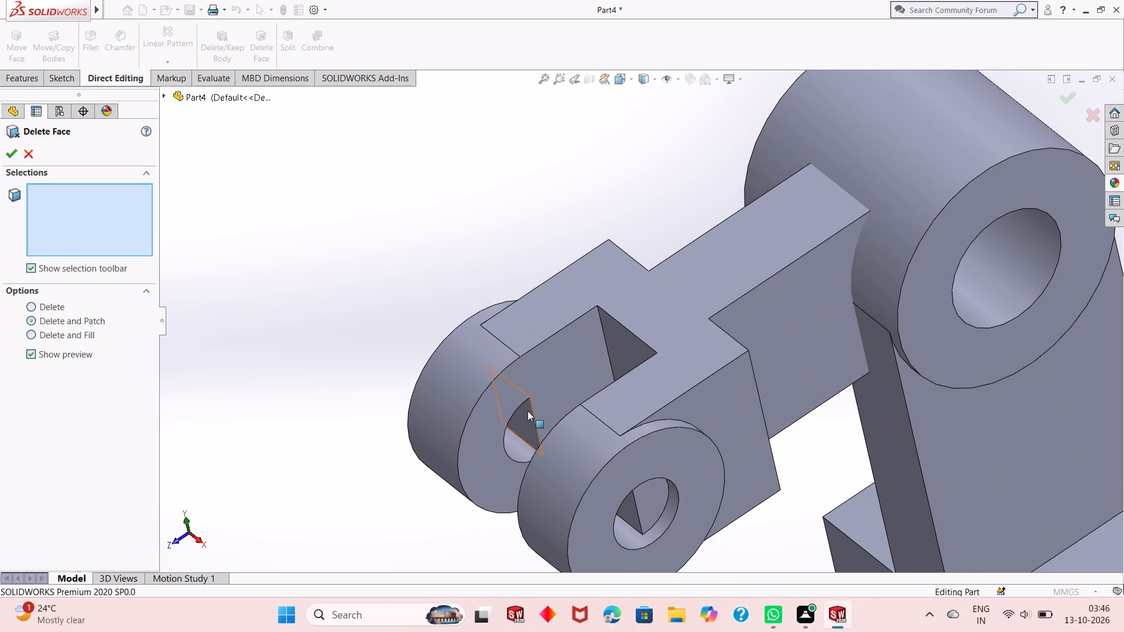
scroll(542, 403, up, 4)
middle_drag(660, 441, 651, 362)
scroll(647, 356, down, 3)
click(635, 431)
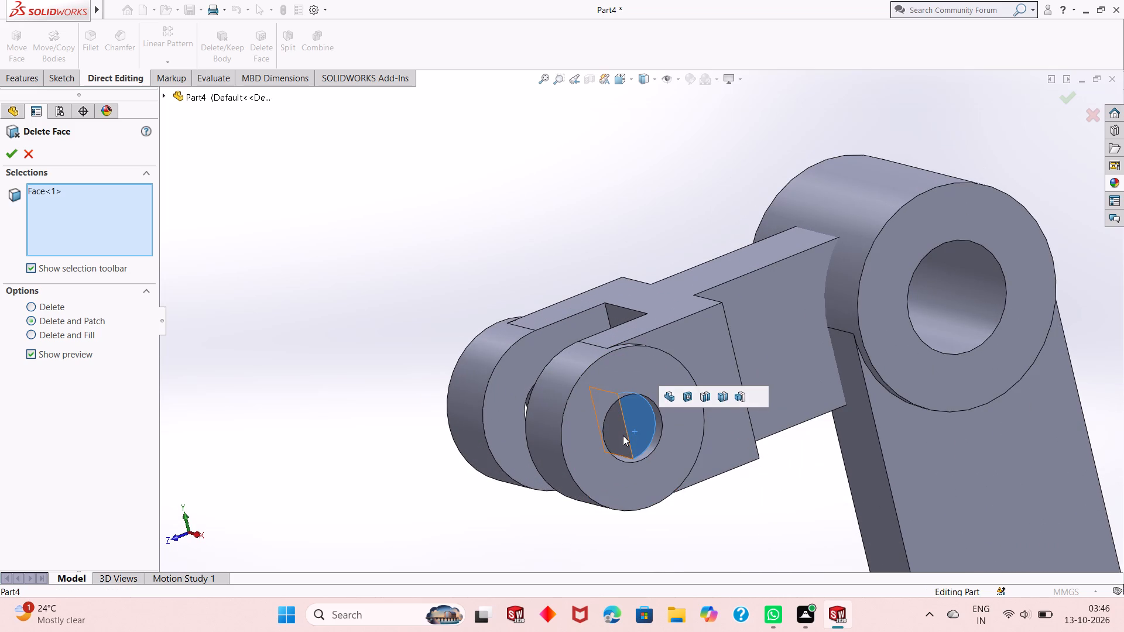
click(623, 435)
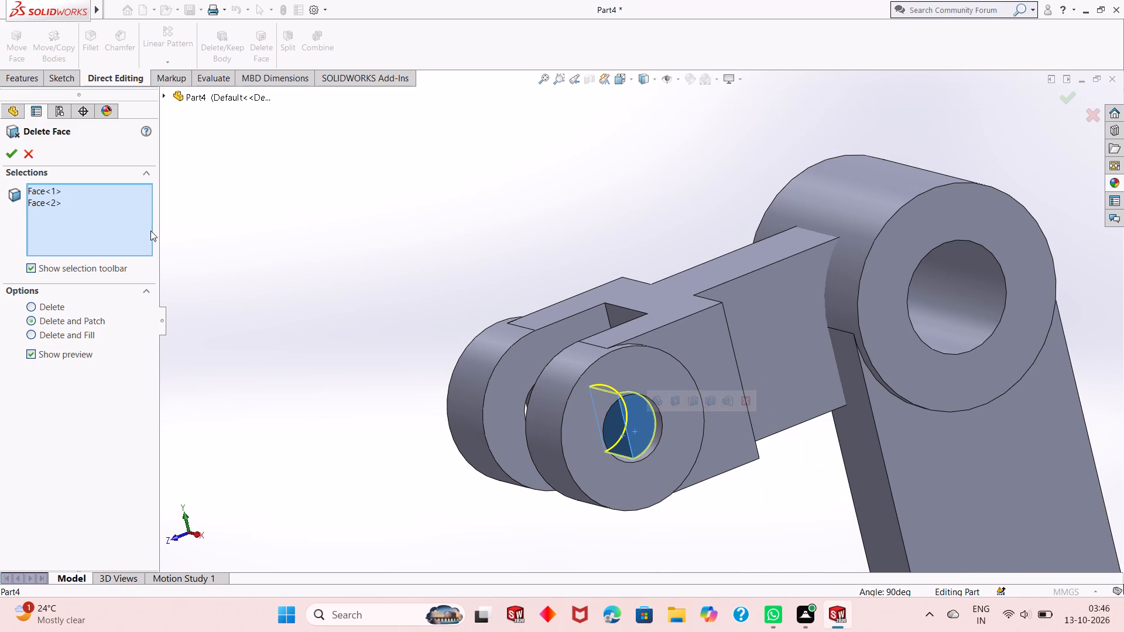
click(9, 157)
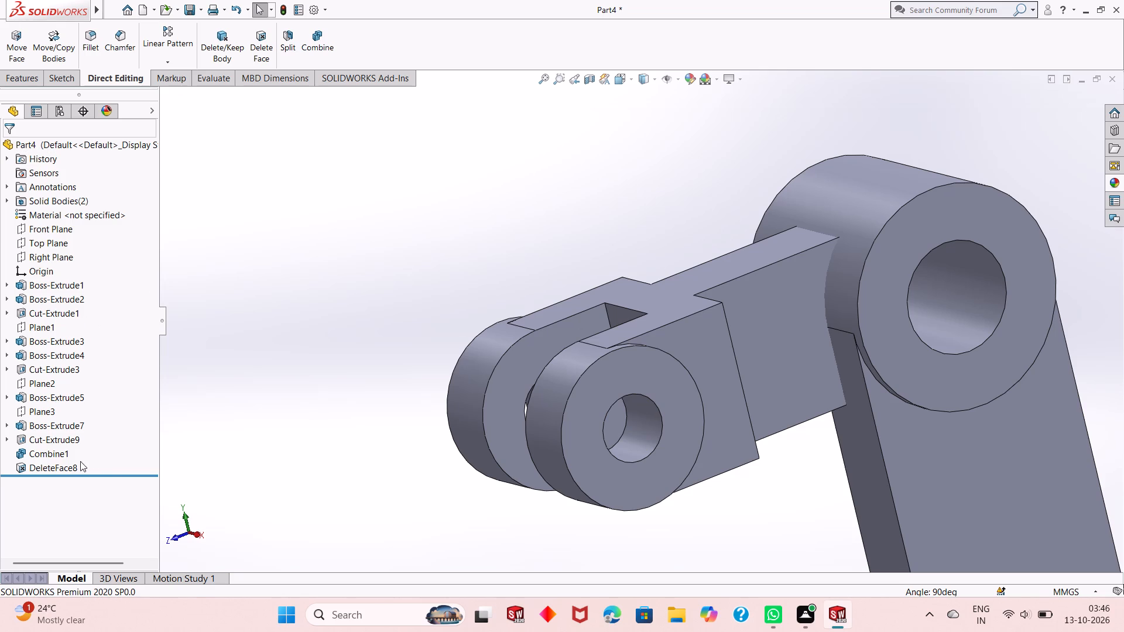
Edit the DeleteFace8 feature to also delete and patch the two block faces crossing the opposite ring's bore.
click(63, 465)
click(67, 427)
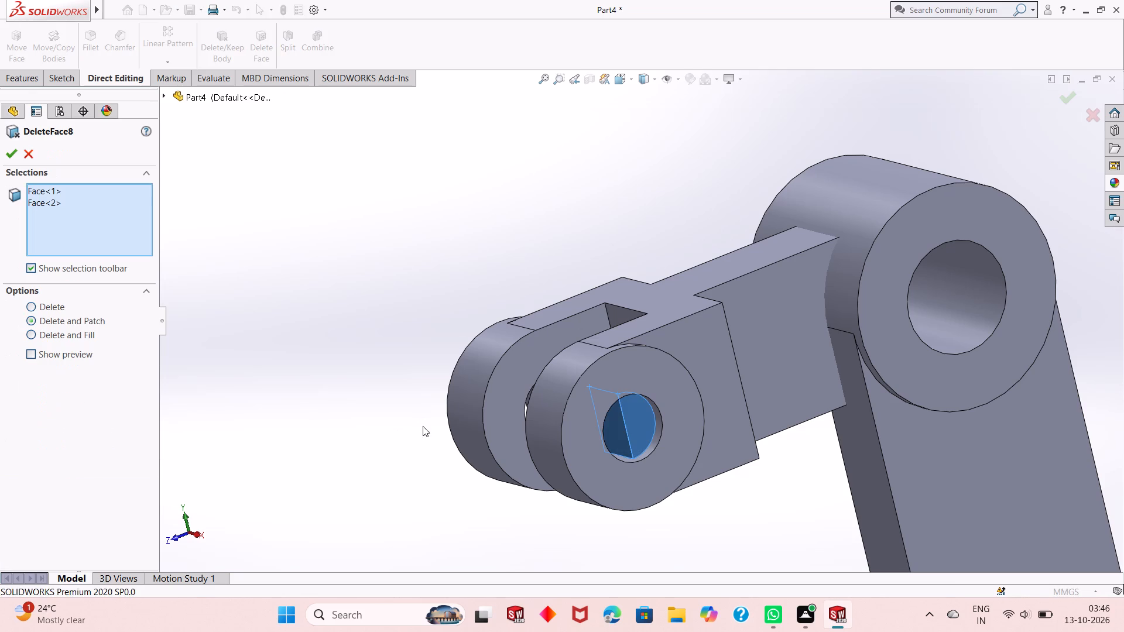
scroll(492, 438, up, 1)
middle_drag(576, 417, 653, 383)
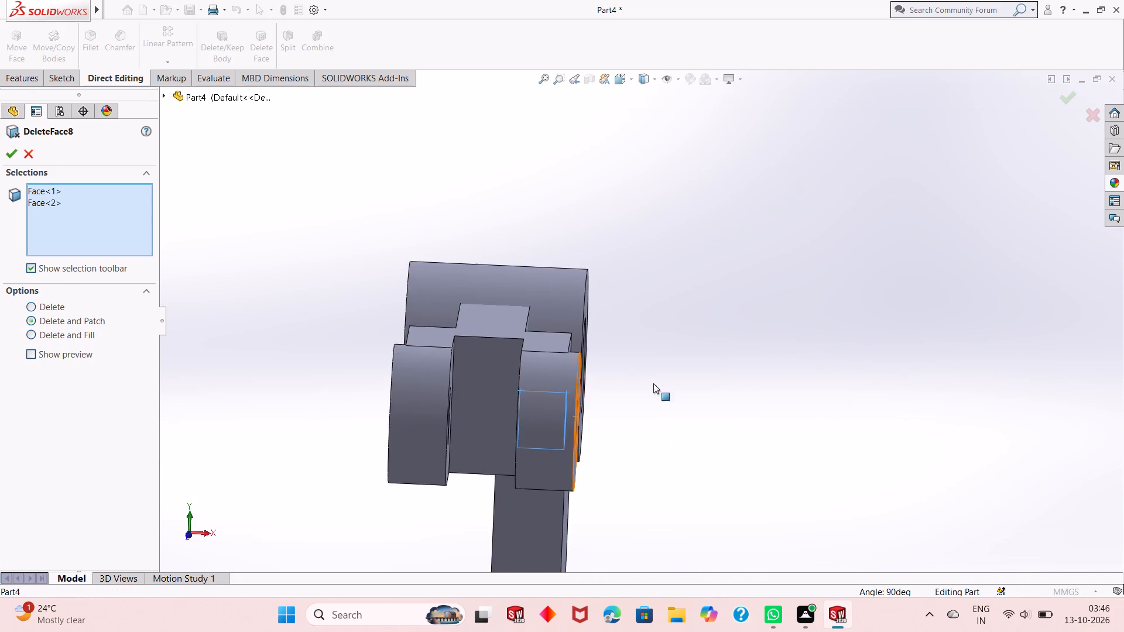
scroll(639, 392, up, 5)
middle_drag(534, 404, 676, 426)
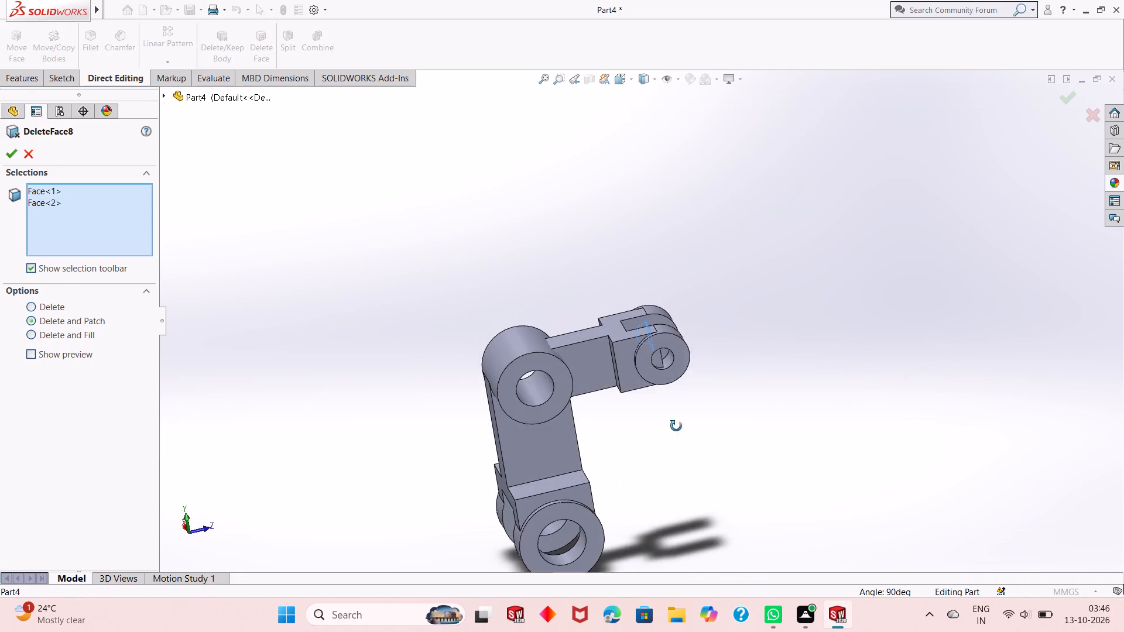
middle_drag(676, 426, 677, 427)
scroll(664, 307, down, 4)
middle_drag(700, 455, 618, 418)
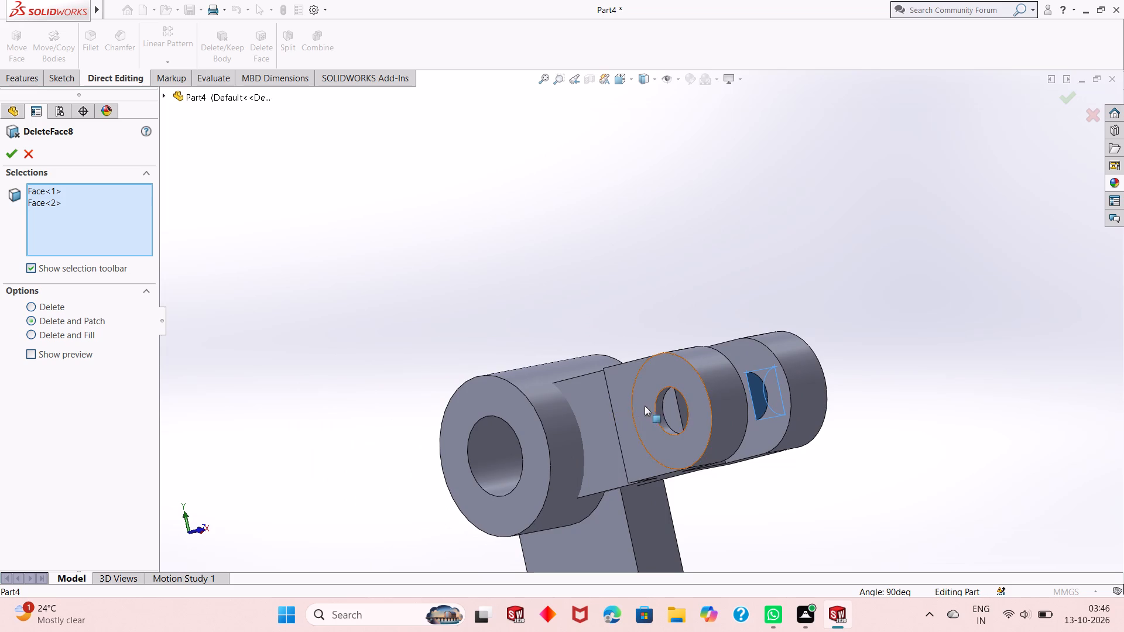
click(670, 406)
middle_click(674, 407)
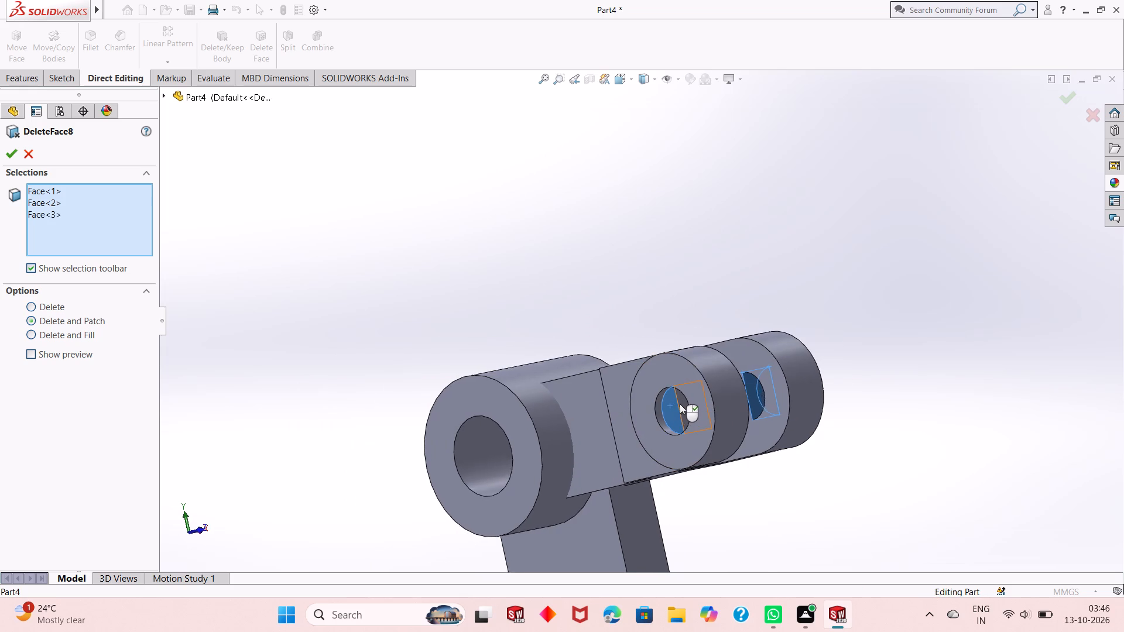
scroll(680, 404, down, 4)
click(676, 403)
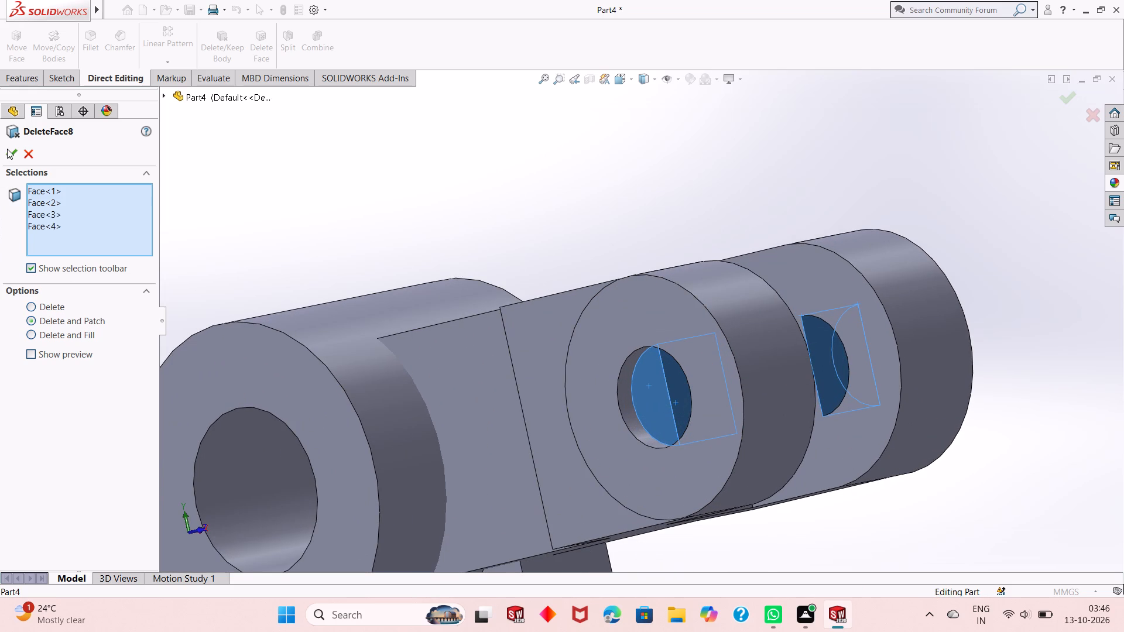
click(9, 153)
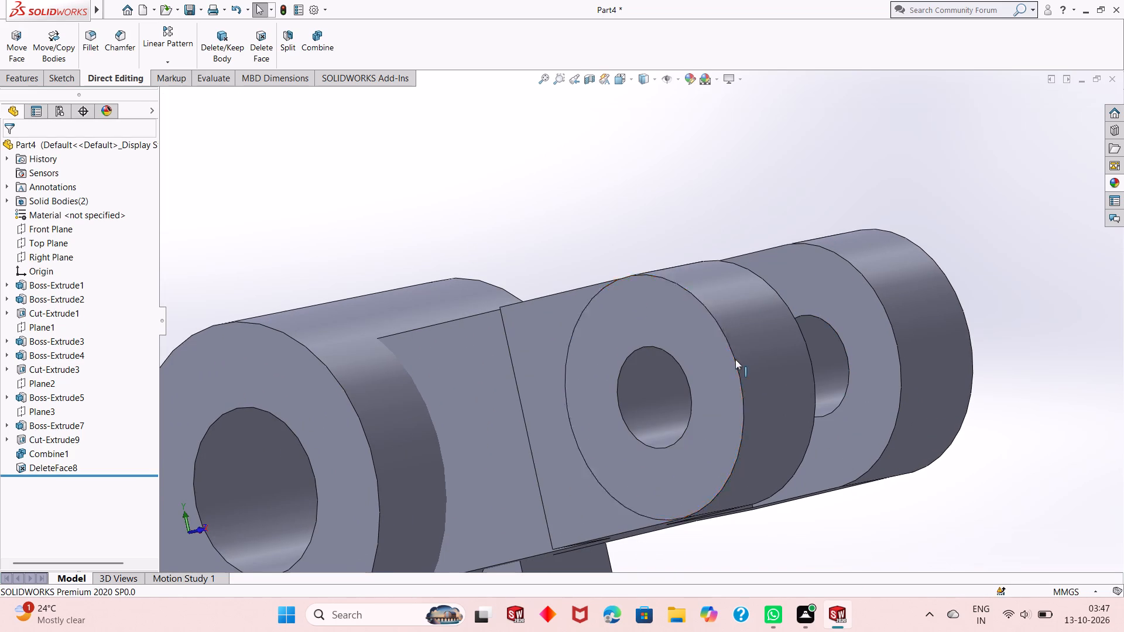
Examine the slotted end from several angles, checking both ring bores and the block edges around the rings.
scroll(759, 373, up, 2)
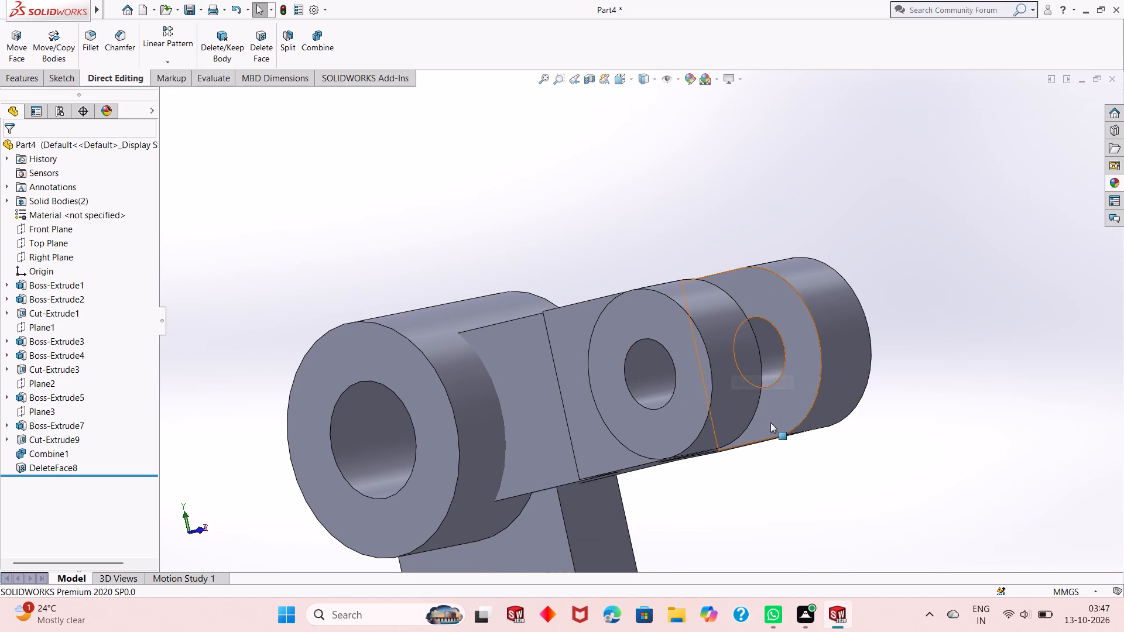
scroll(770, 425, up, 1)
middle_drag(858, 369, 835, 437)
scroll(835, 437, up, 1)
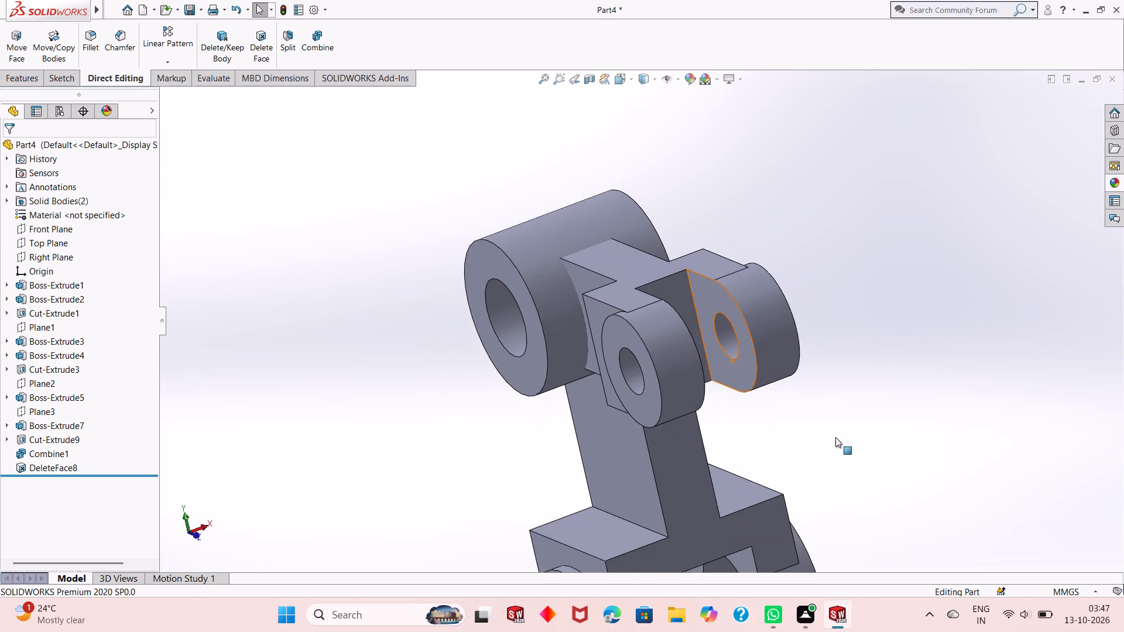
middle_drag(824, 370, 778, 438)
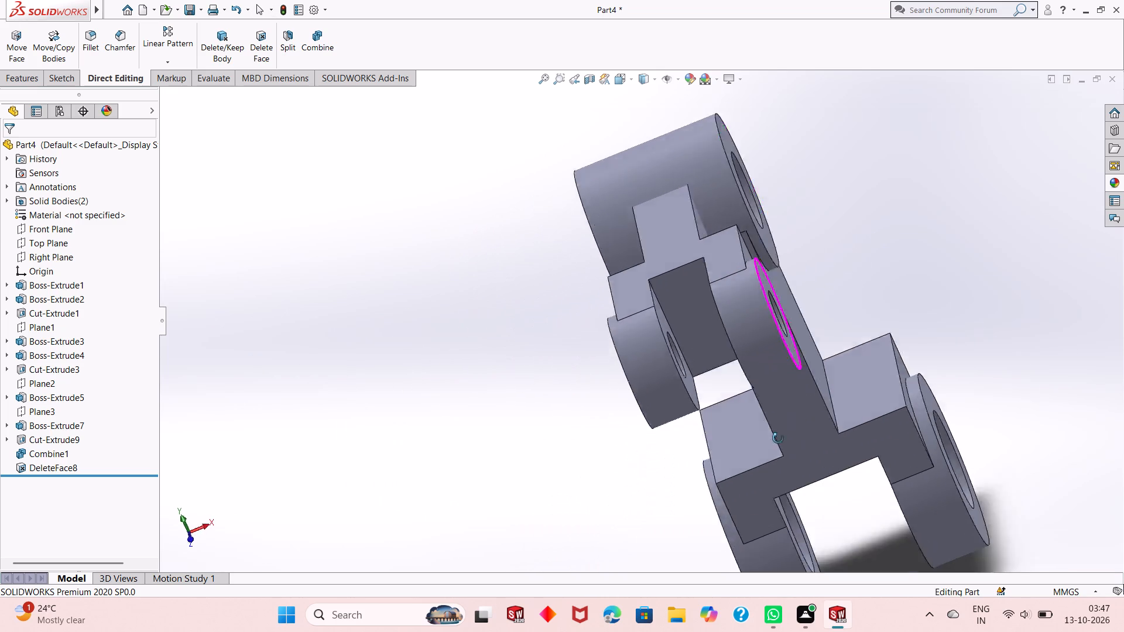
middle_drag(778, 438, 801, 402)
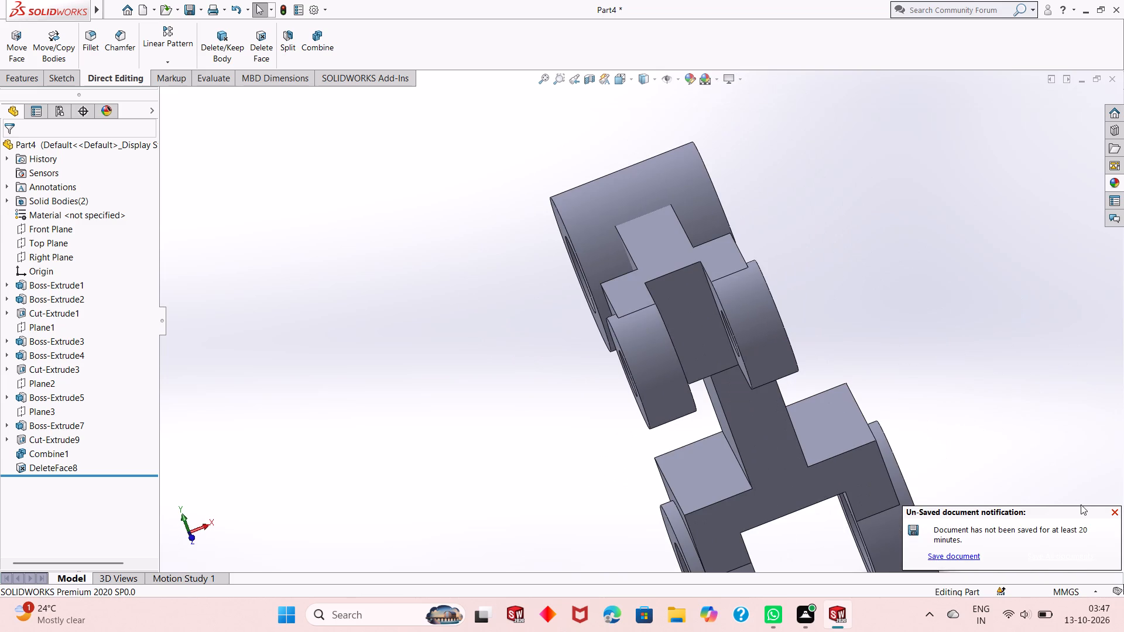
click(1109, 508)
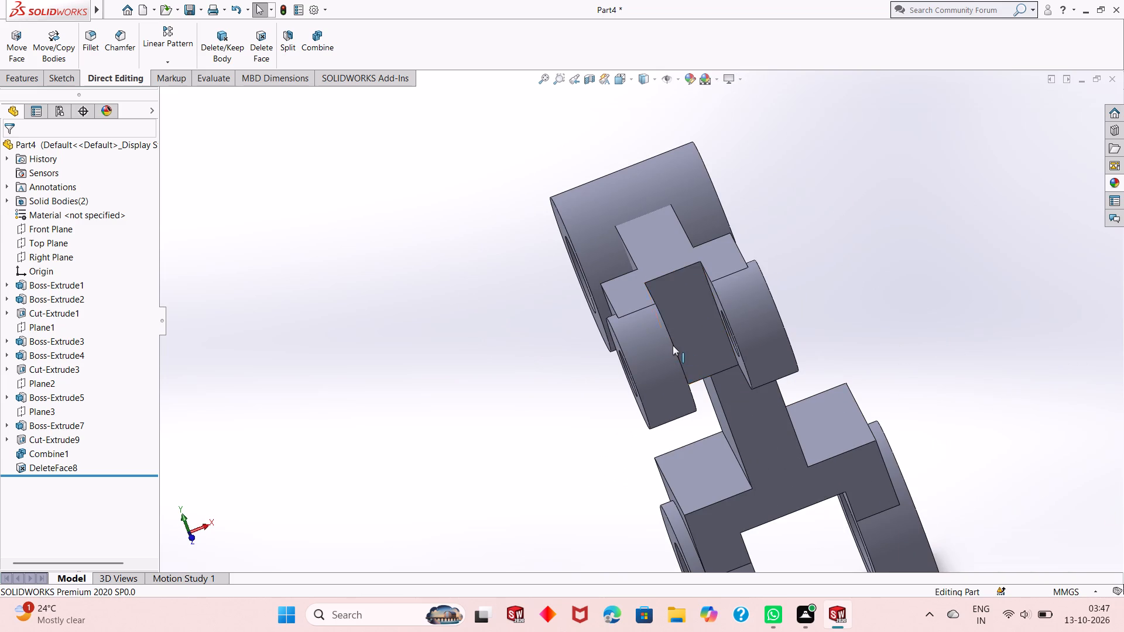
middle_drag(673, 345, 747, 250)
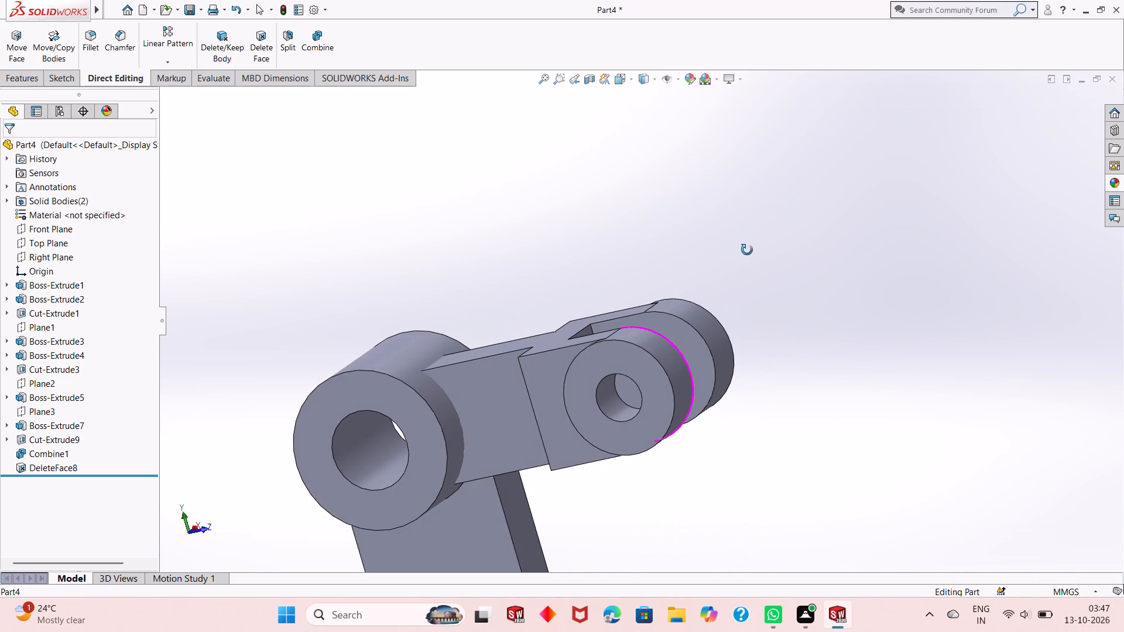
middle_drag(747, 250, 606, 383)
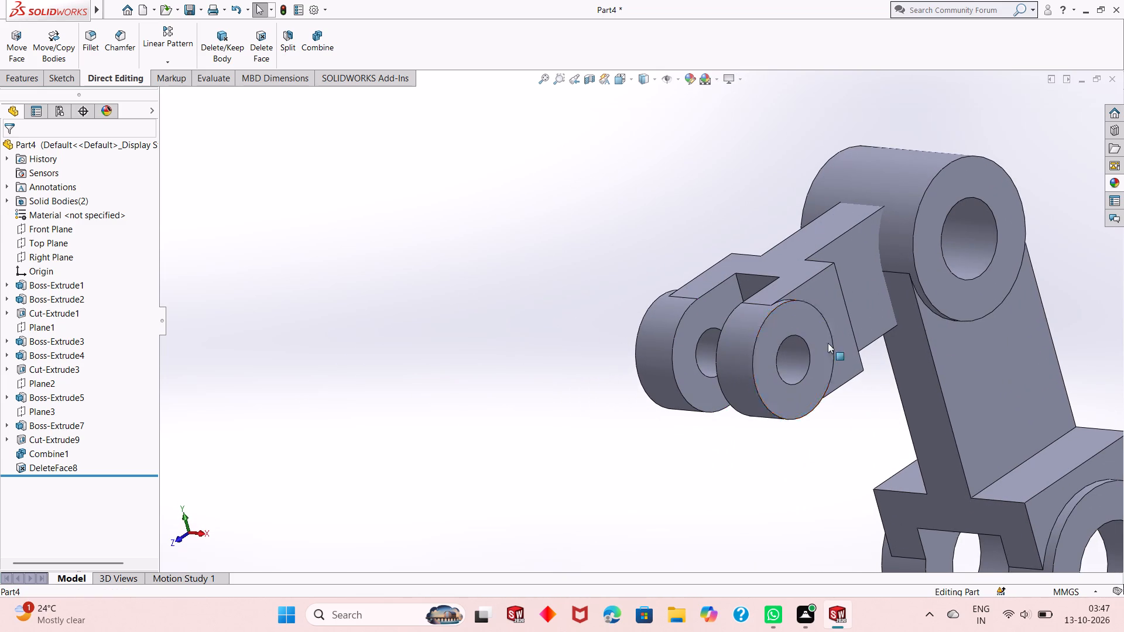
scroll(802, 280, down, 3)
scroll(739, 315, down, 4)
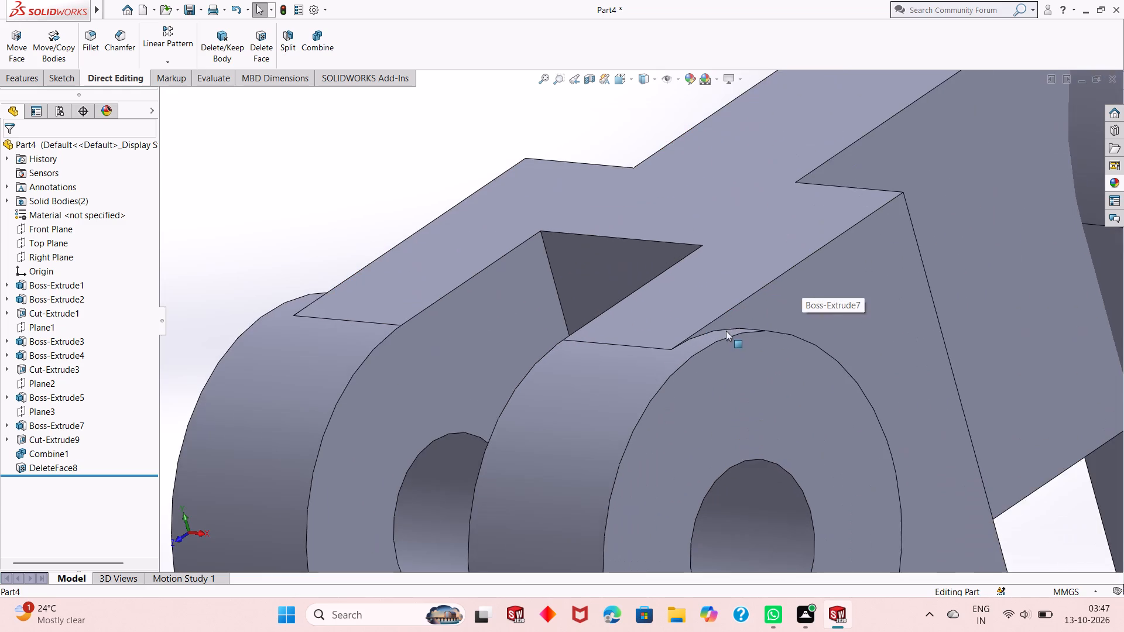
middle_drag(725, 334, 725, 381)
scroll(690, 394, up, 5)
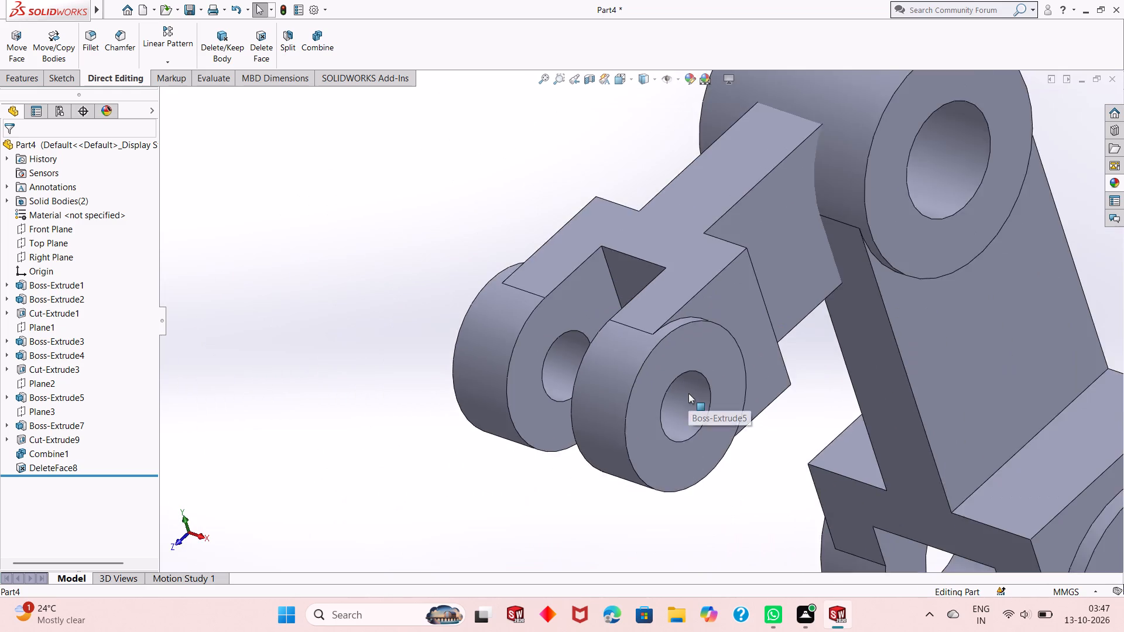
scroll(688, 393, up, 2)
middle_drag(708, 413, 725, 367)
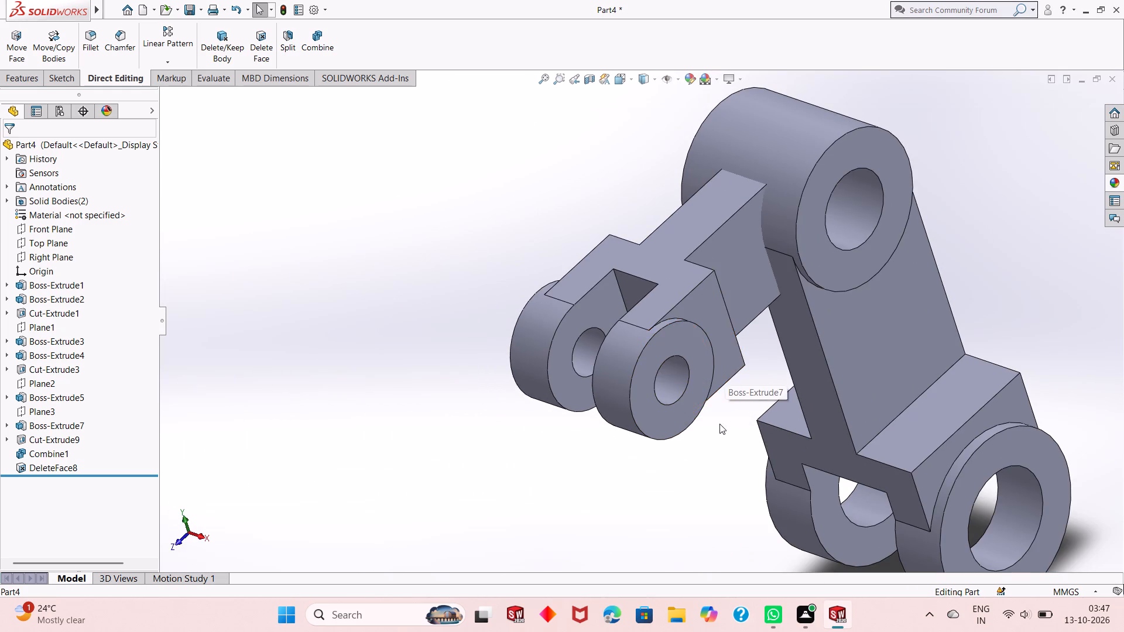
middle_drag(719, 424, 722, 358)
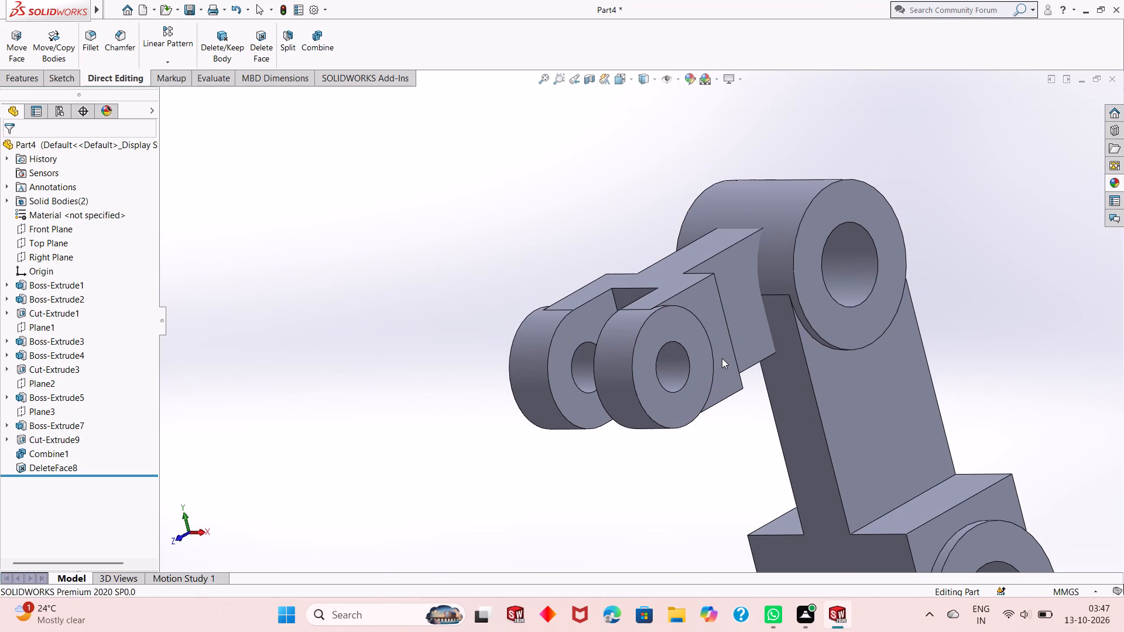
click(721, 244)
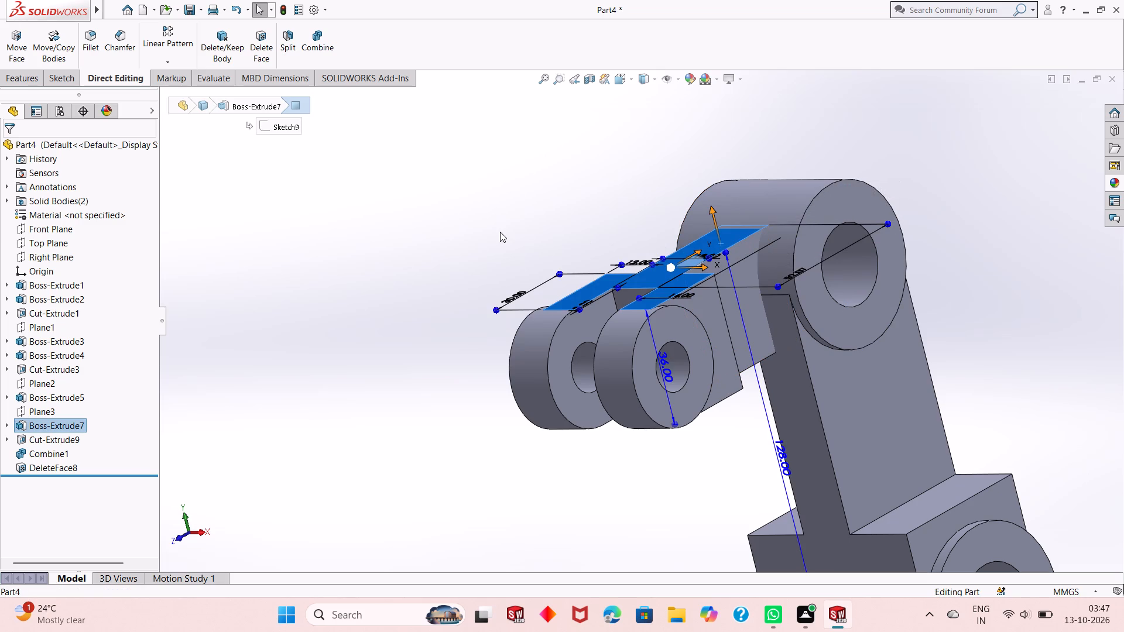
key(Escape)
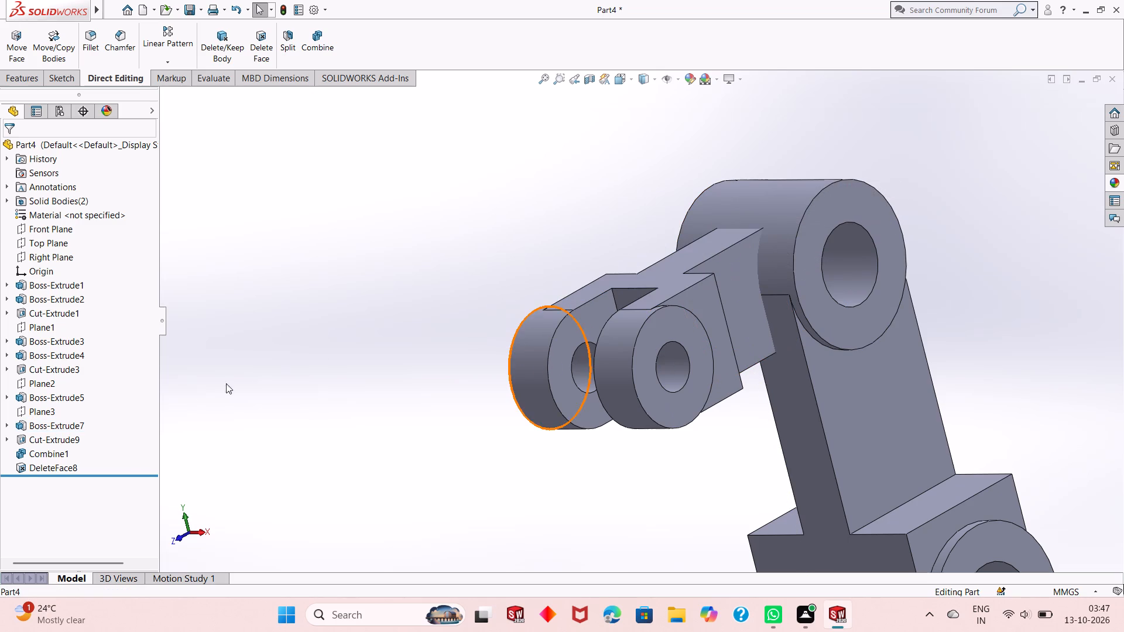
Edit the Combine1 feature to add the main link body, Cut-Extrude3, to the bodies being joined.
click(57, 455)
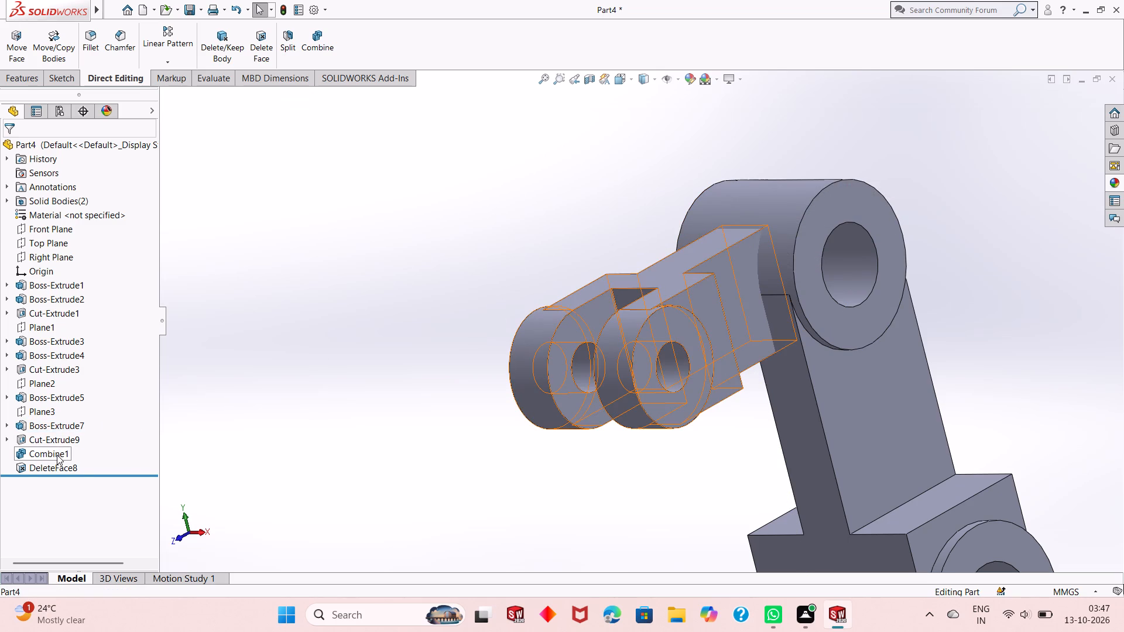
click(68, 419)
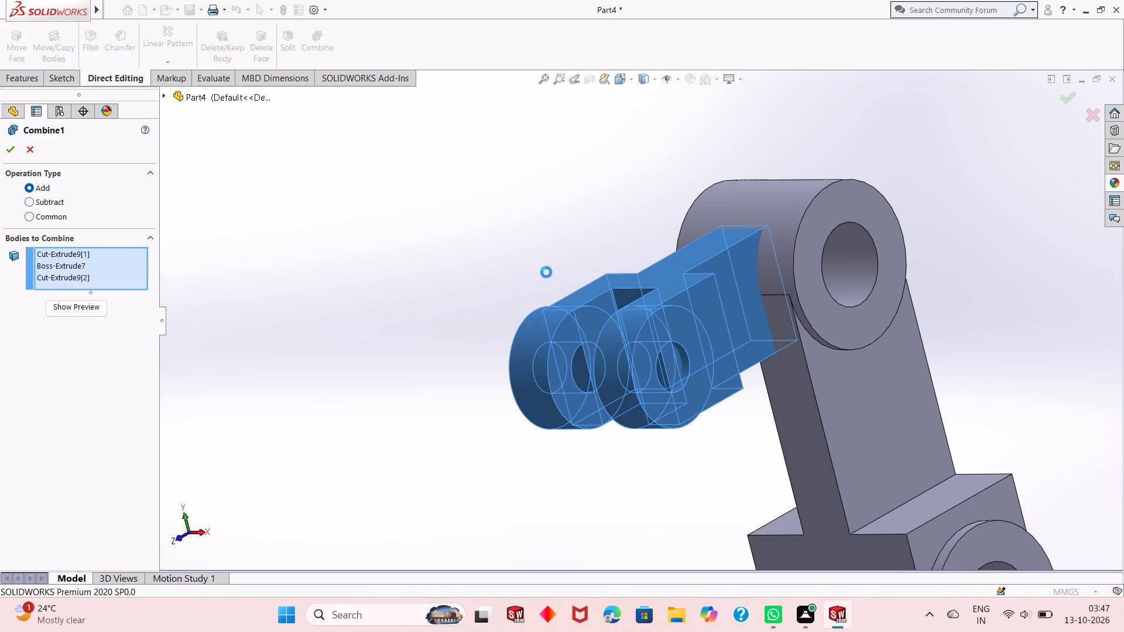
click(770, 197)
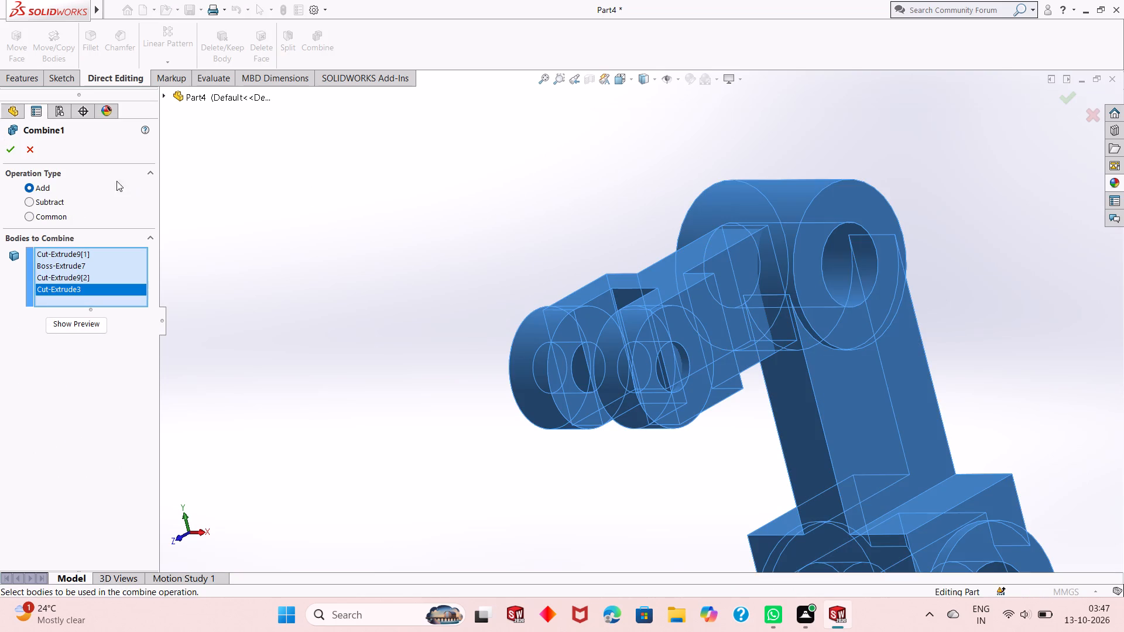
click(5, 148)
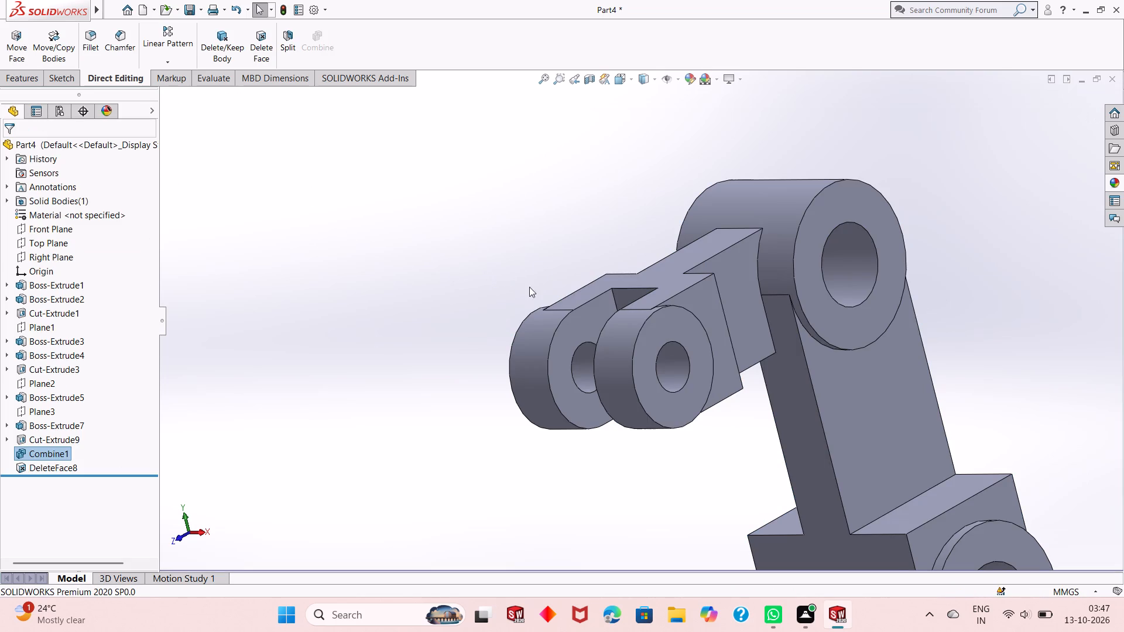
Examine the whole combined link from several angles, including the slotted arm, upper boss and lower fork.
middle_drag(718, 277, 687, 286)
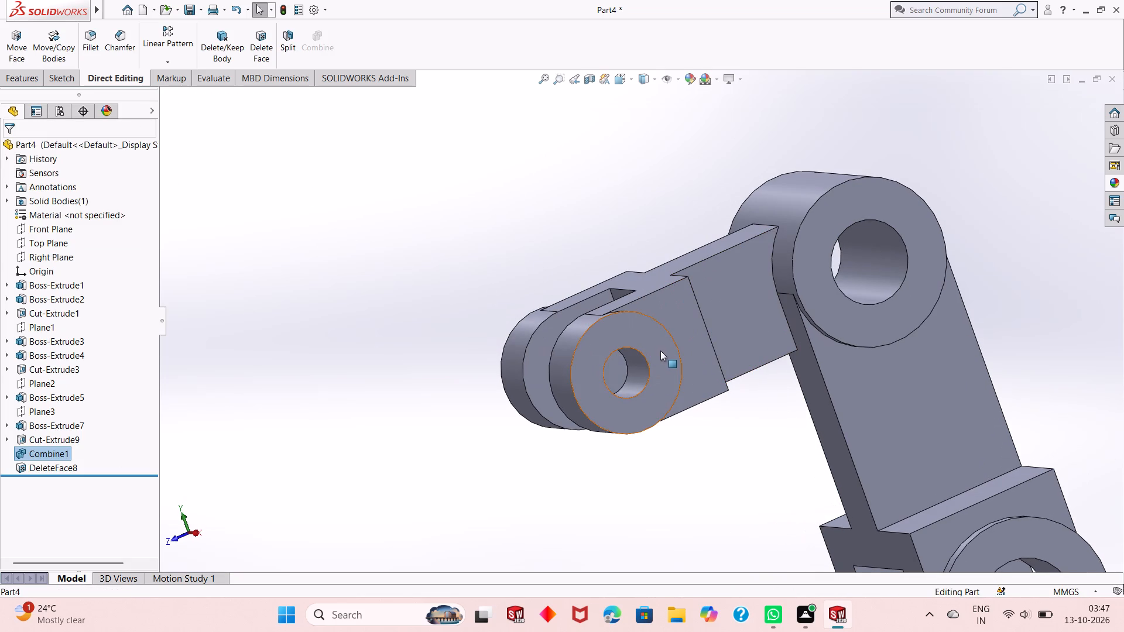
middle_drag(660, 351, 724, 439)
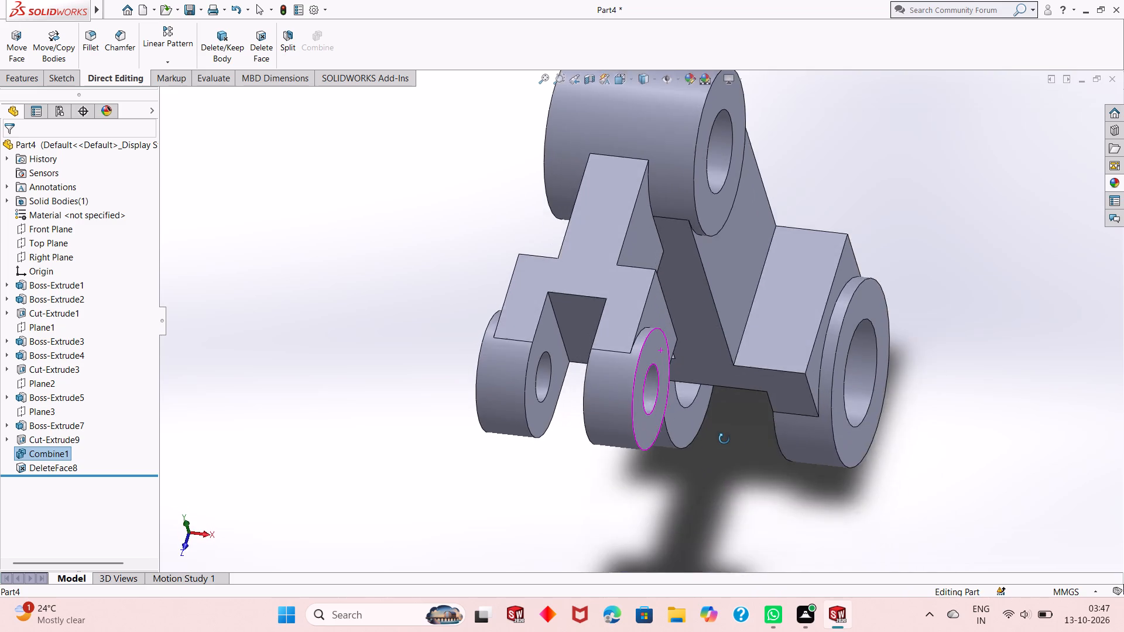
middle_drag(724, 439, 737, 320)
scroll(690, 360, up, 3)
middle_drag(702, 372, 699, 363)
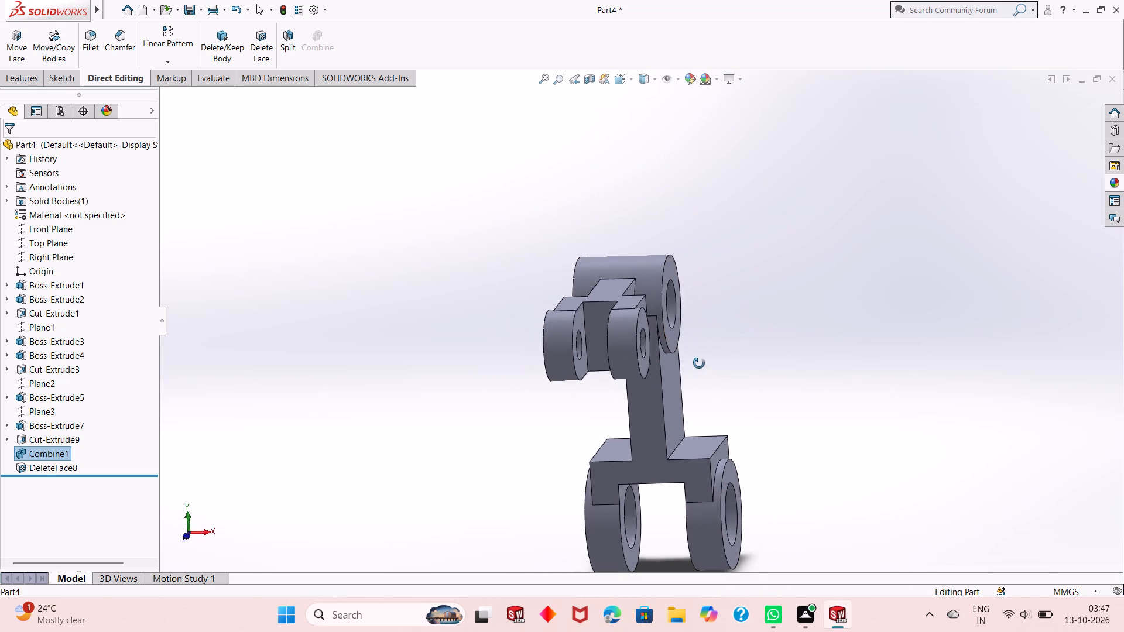
middle_drag(699, 363, 642, 396)
scroll(642, 396, up, 1)
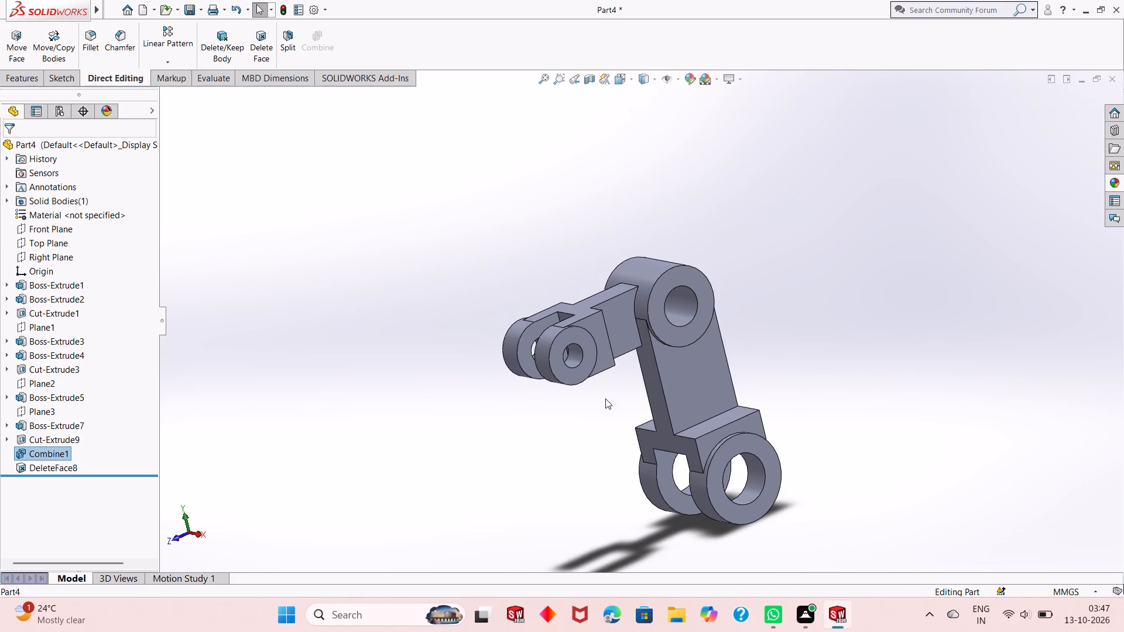
middle_drag(793, 283, 785, 310)
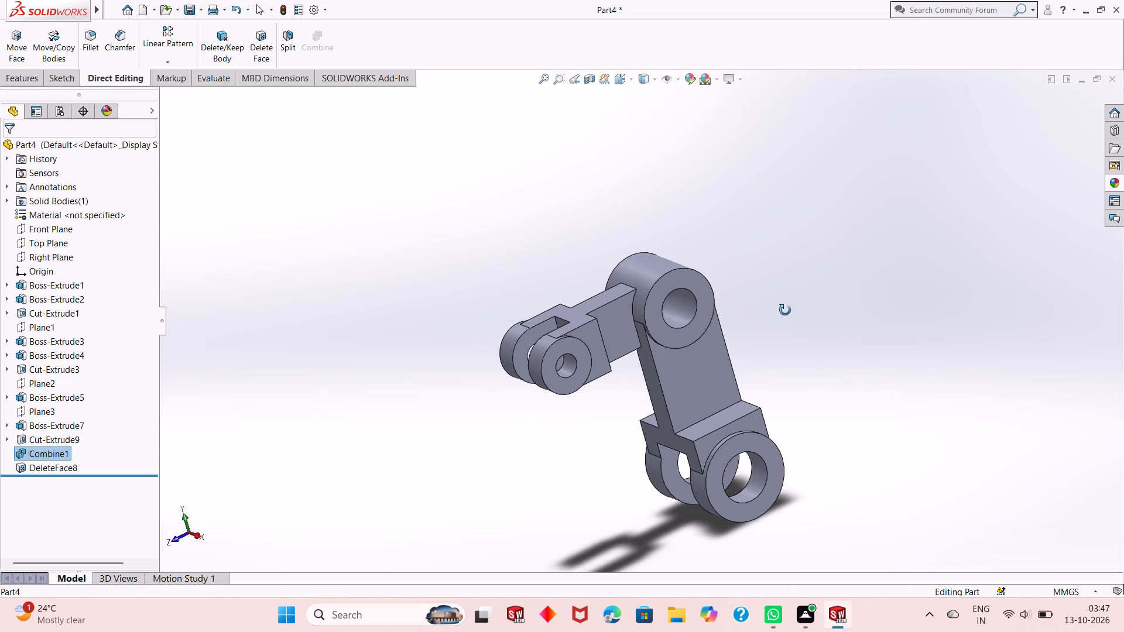
middle_drag(785, 310, 779, 348)
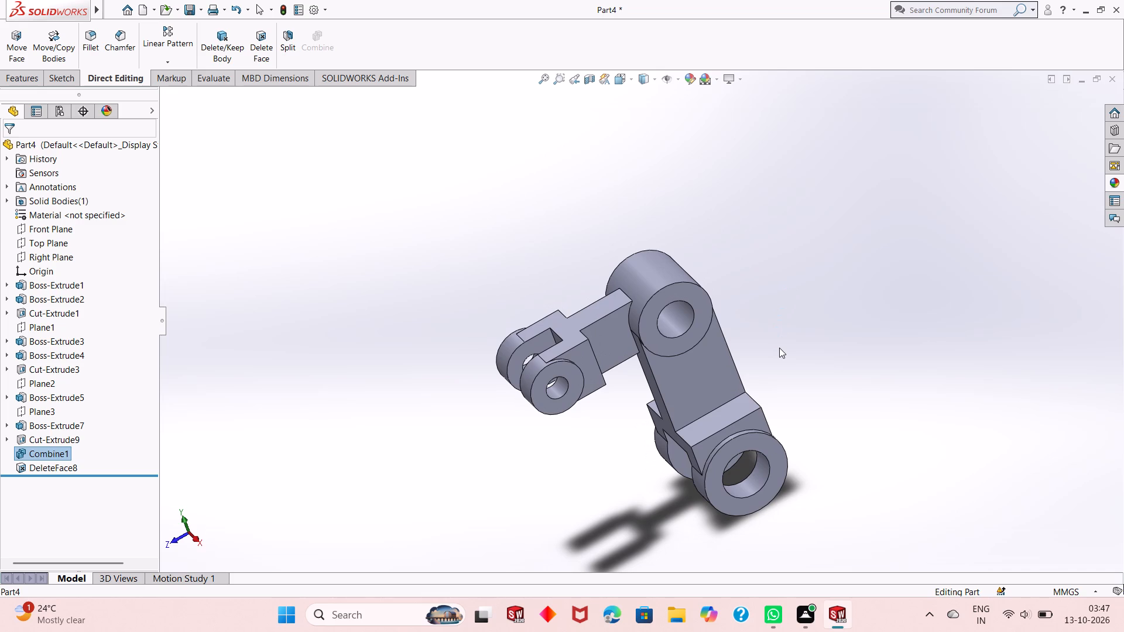
middle_drag(779, 348, 796, 277)
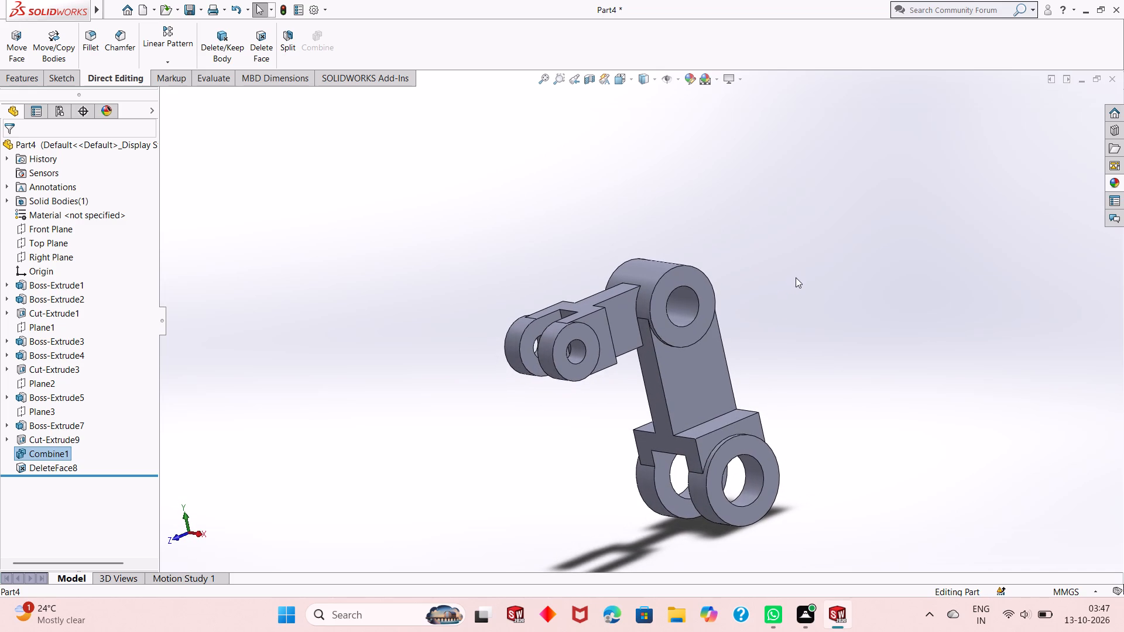
middle_drag(796, 277, 769, 317)
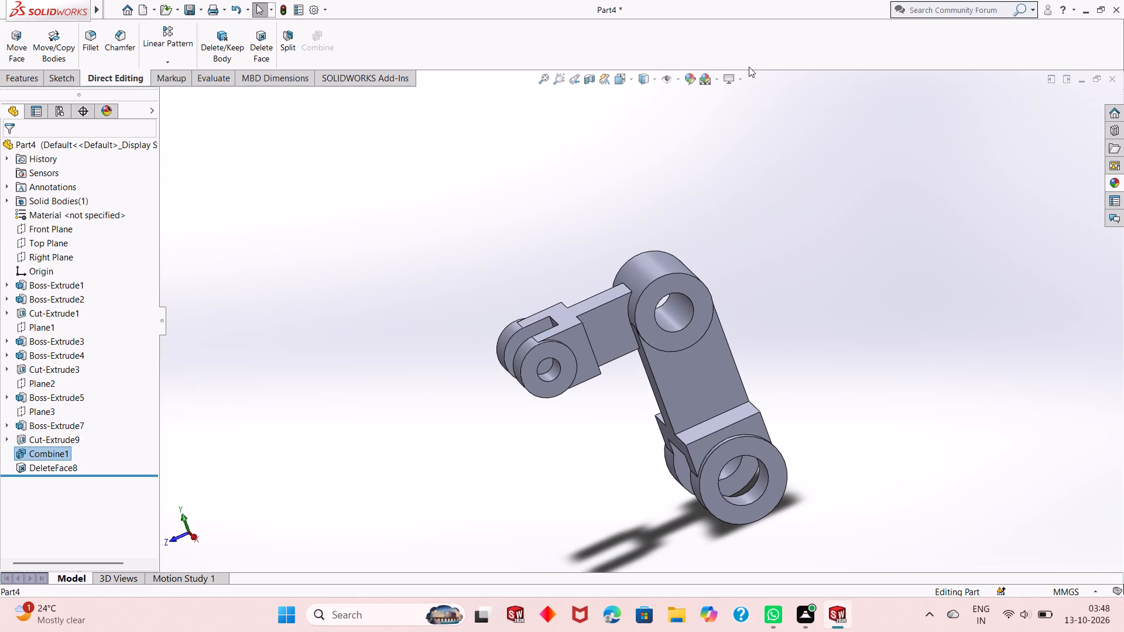
click(683, 145)
Set the whole part's appearance colour to bright yellow from the standard colour swatches.
click(60, 83)
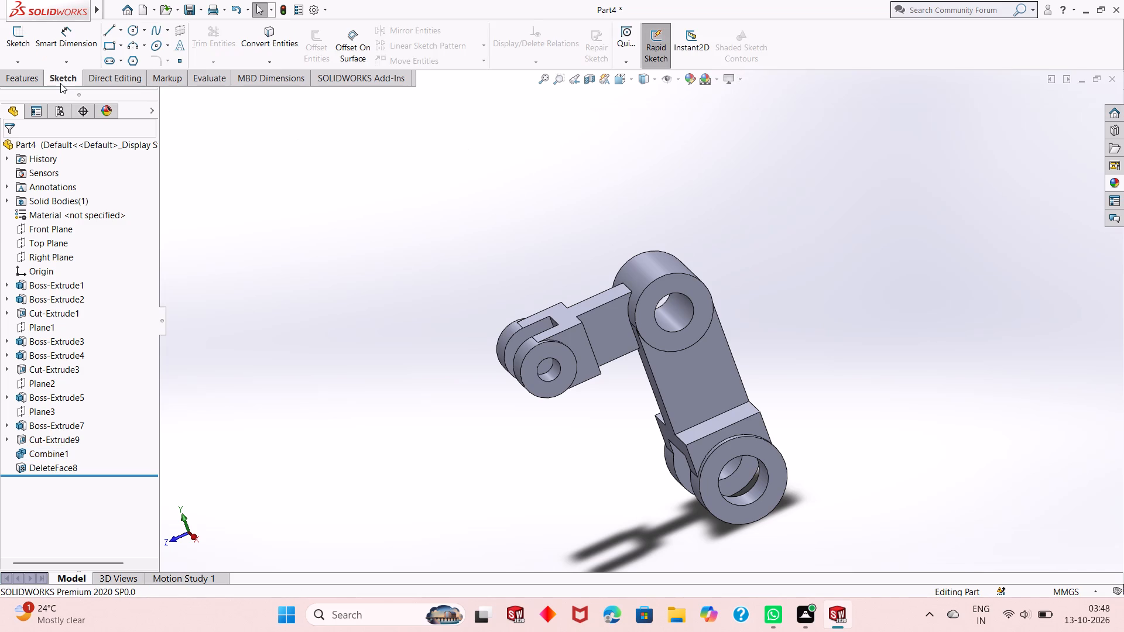
click(690, 80)
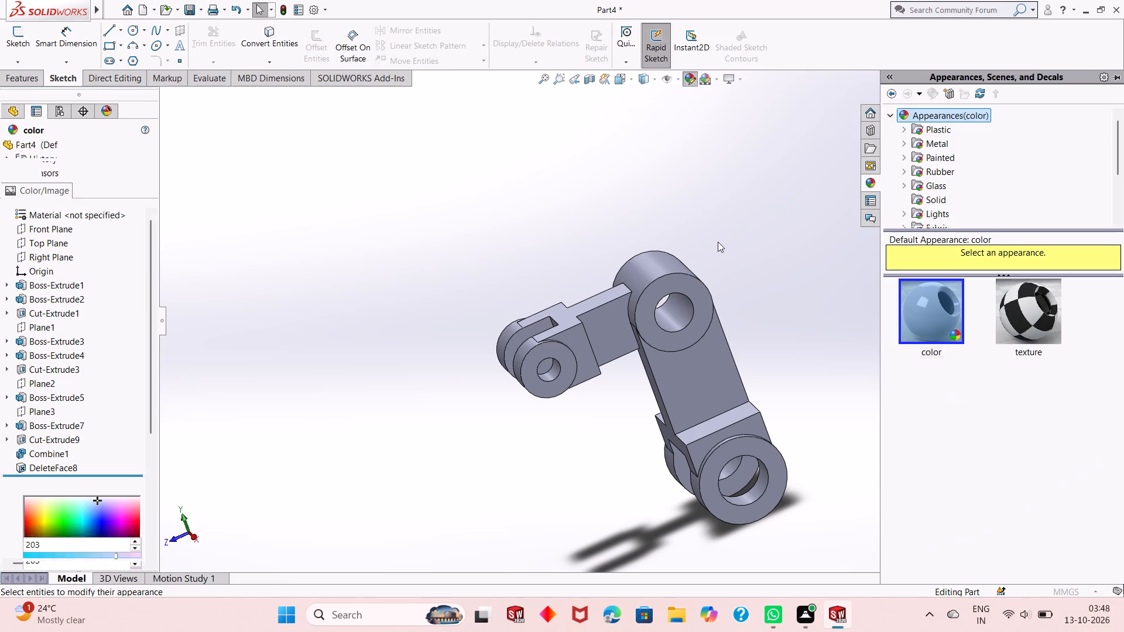
middle_drag(678, 314, 701, 223)
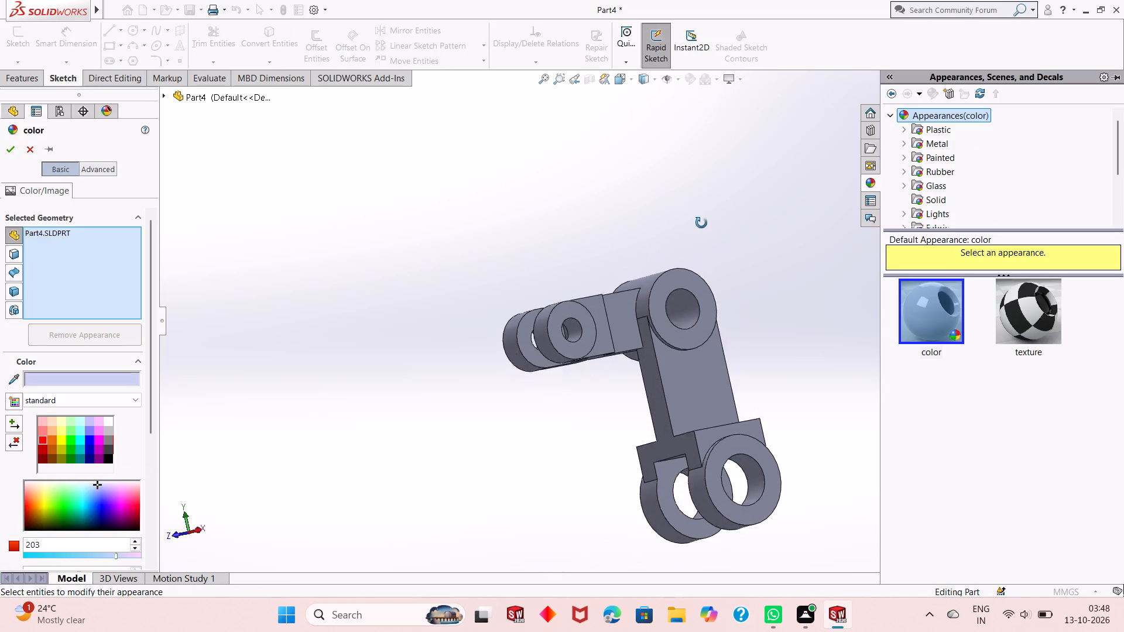
middle_drag(701, 223, 656, 276)
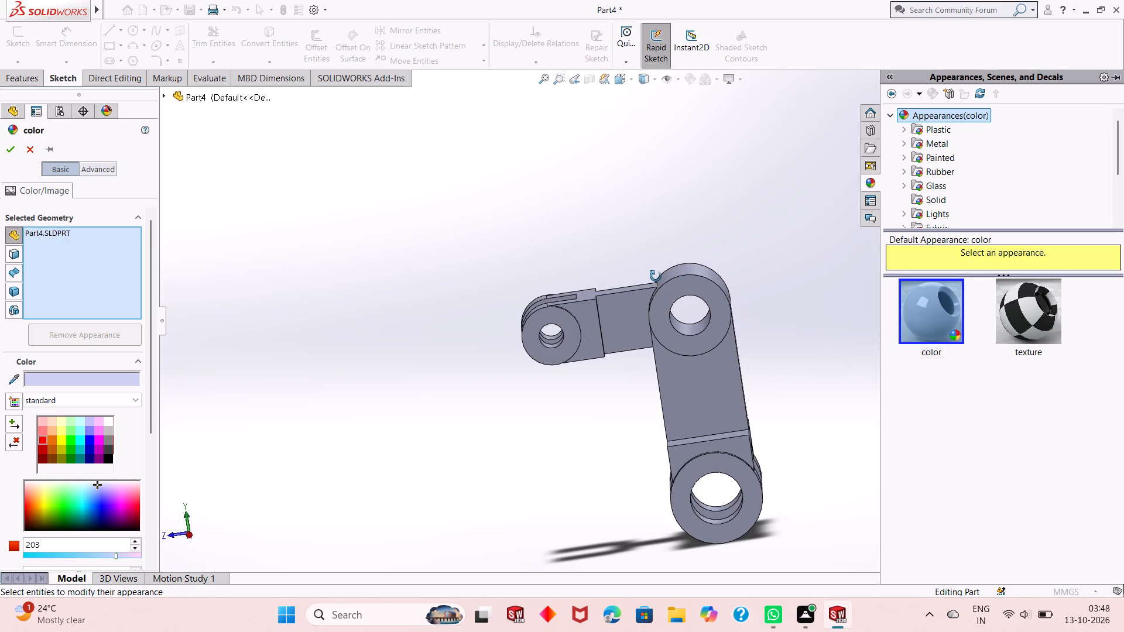
middle_drag(656, 276, 683, 268)
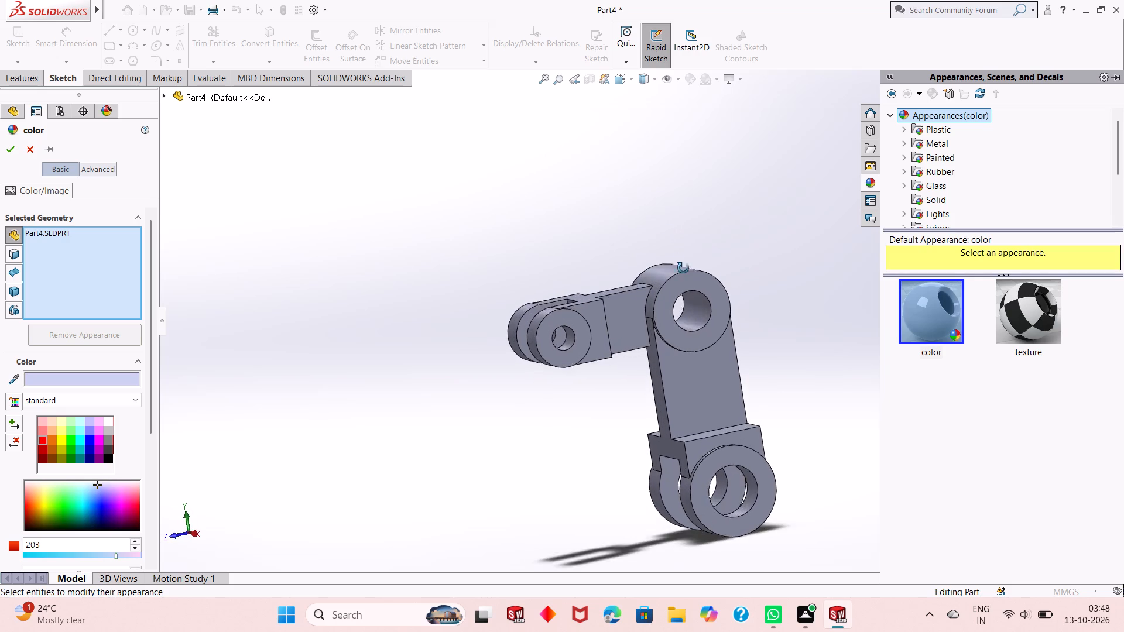
middle_drag(683, 268, 683, 307)
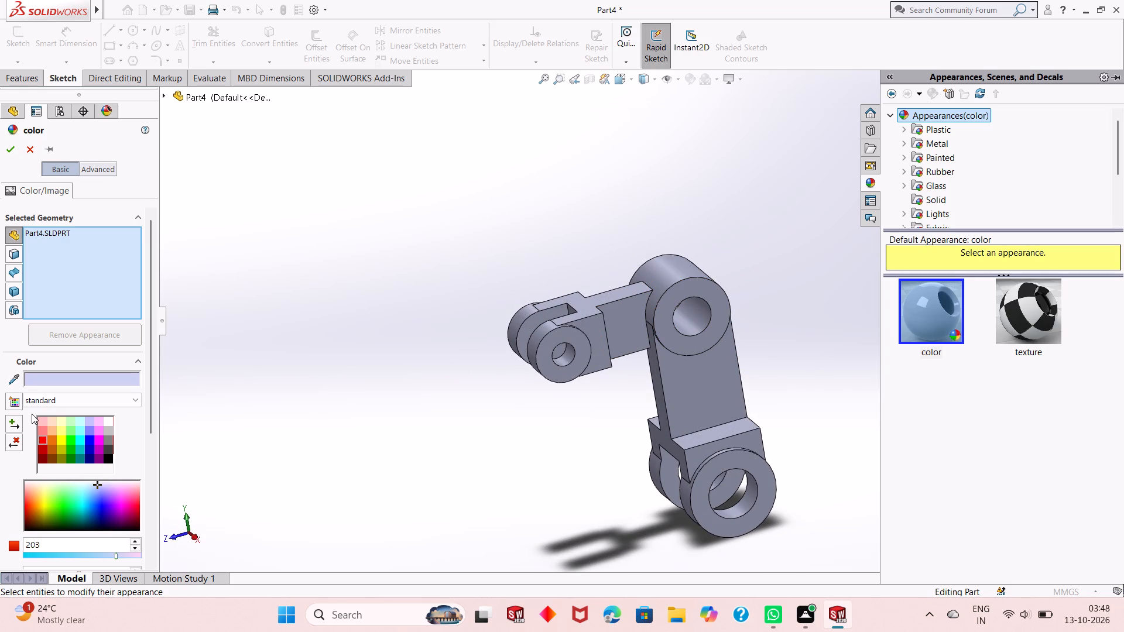
click(66, 430)
drag(67, 434, 67, 439)
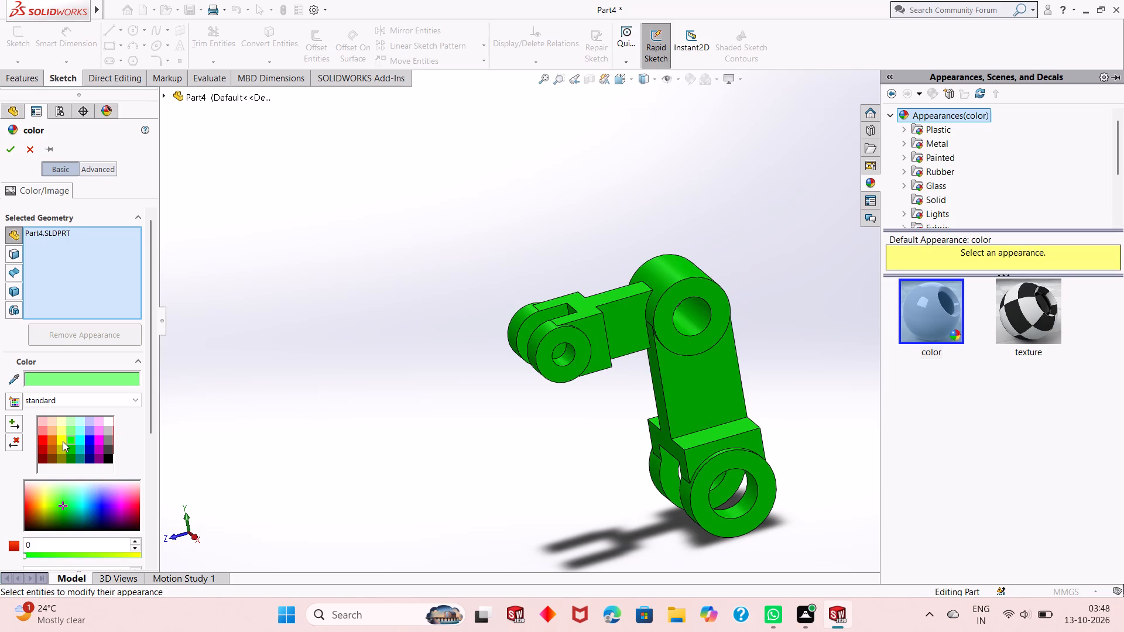
click(63, 441)
click(64, 430)
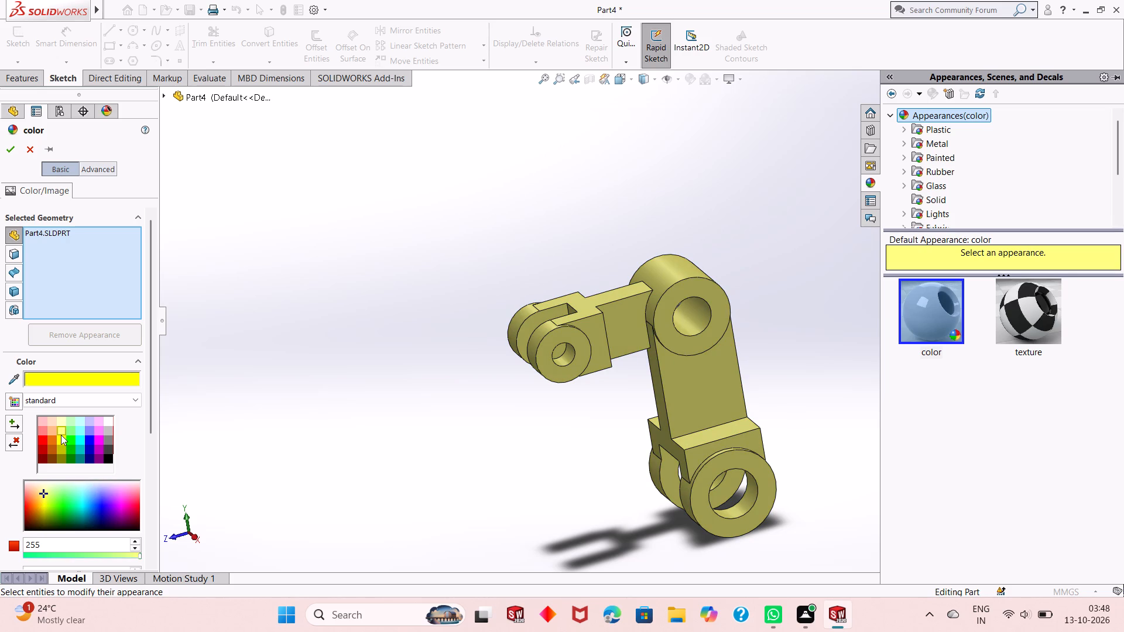
click(61, 435)
click(59, 441)
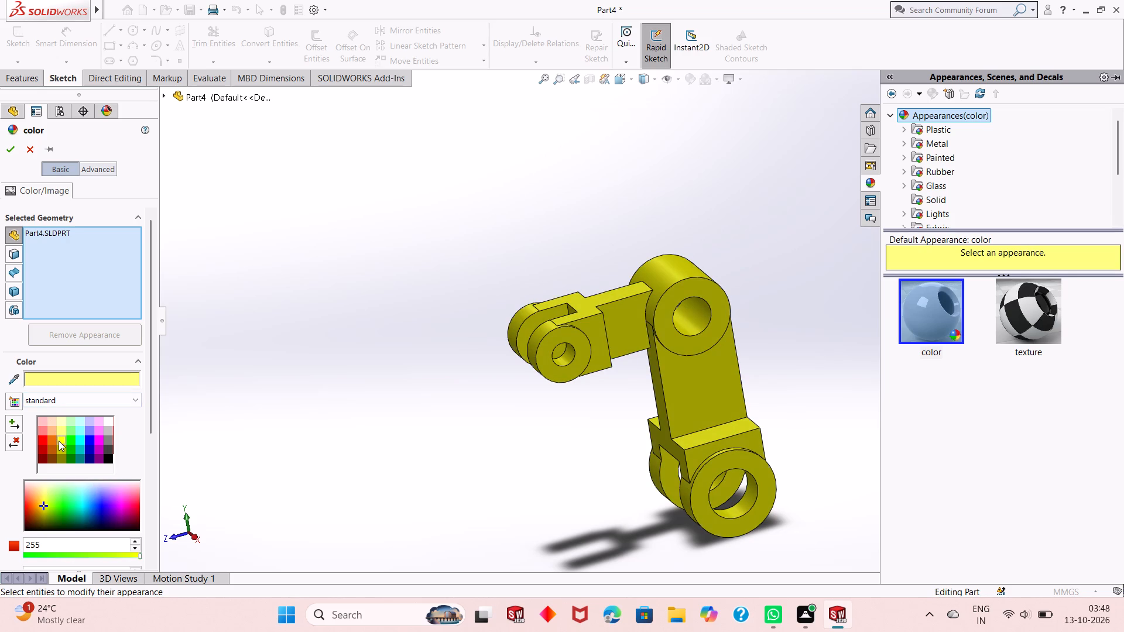
click(9, 156)
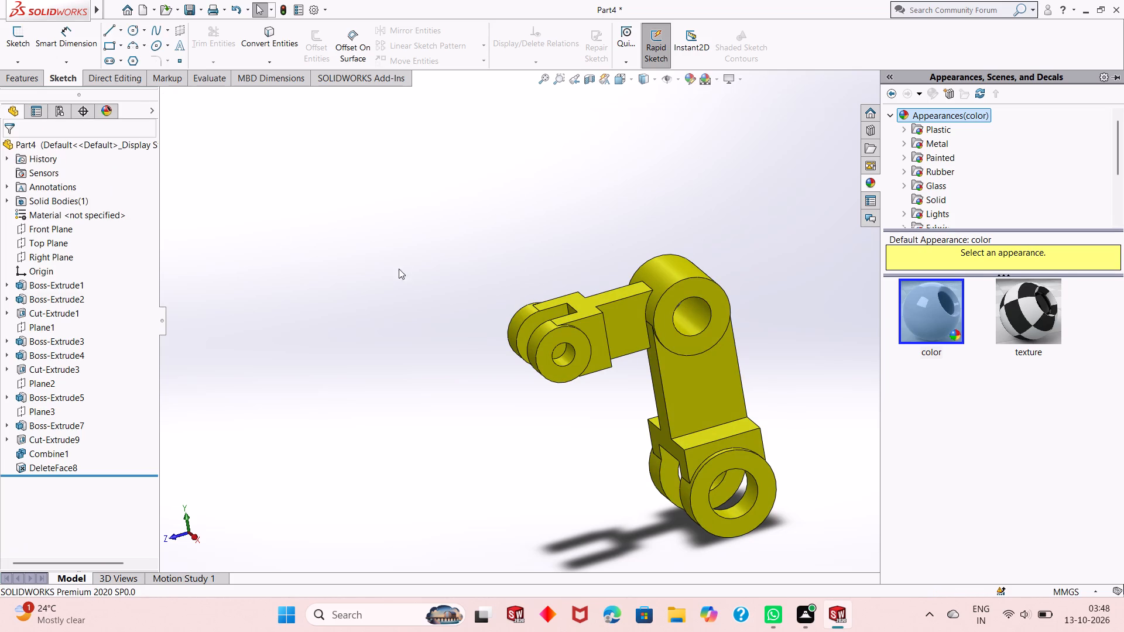
Apply the polished steel metal appearance to the front face of the lower fork's near ring and the matching end face of the upper boss.
scroll(525, 332, up, 1)
scroll(668, 356, down, 2)
scroll(630, 375, up, 2)
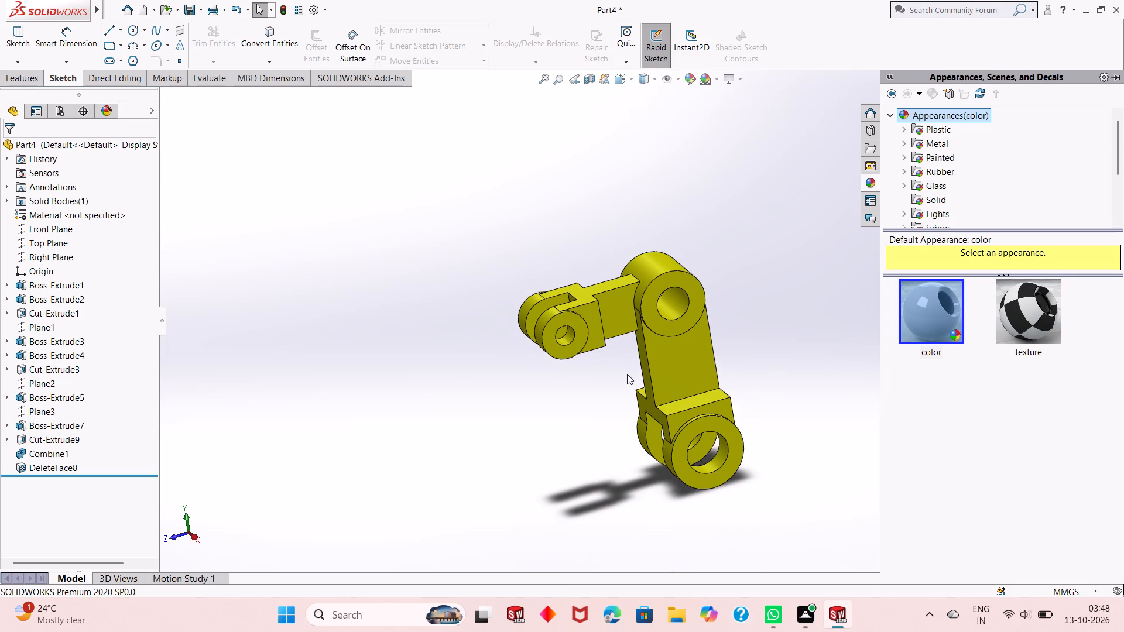
scroll(753, 395, down, 2)
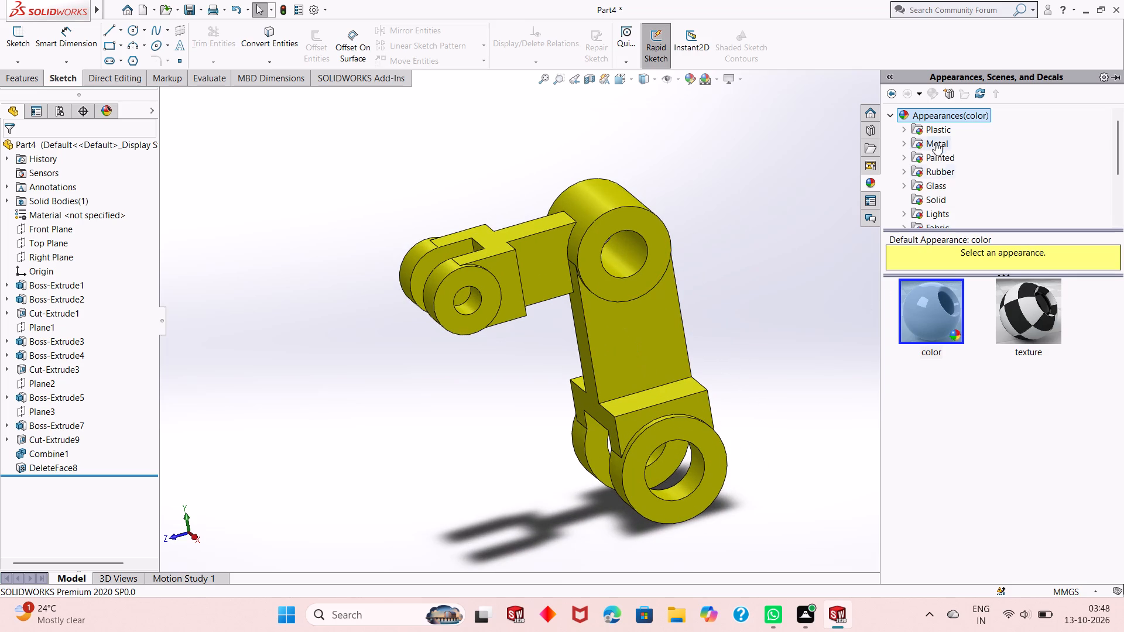
click(936, 147)
drag(938, 406, 918, 406)
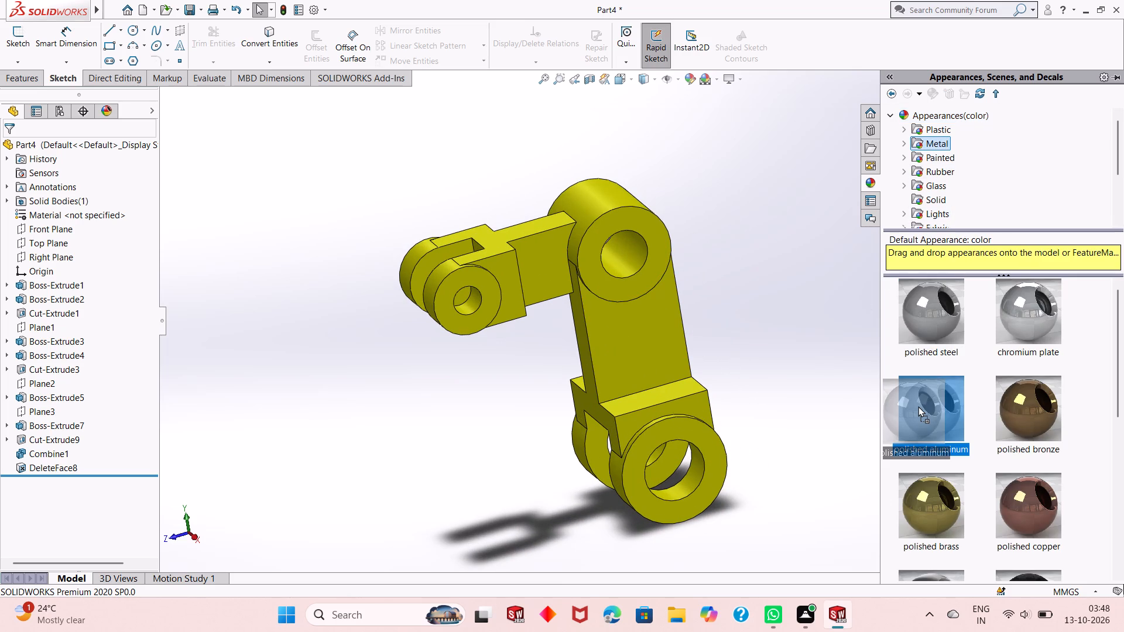
drag(918, 406, 715, 437)
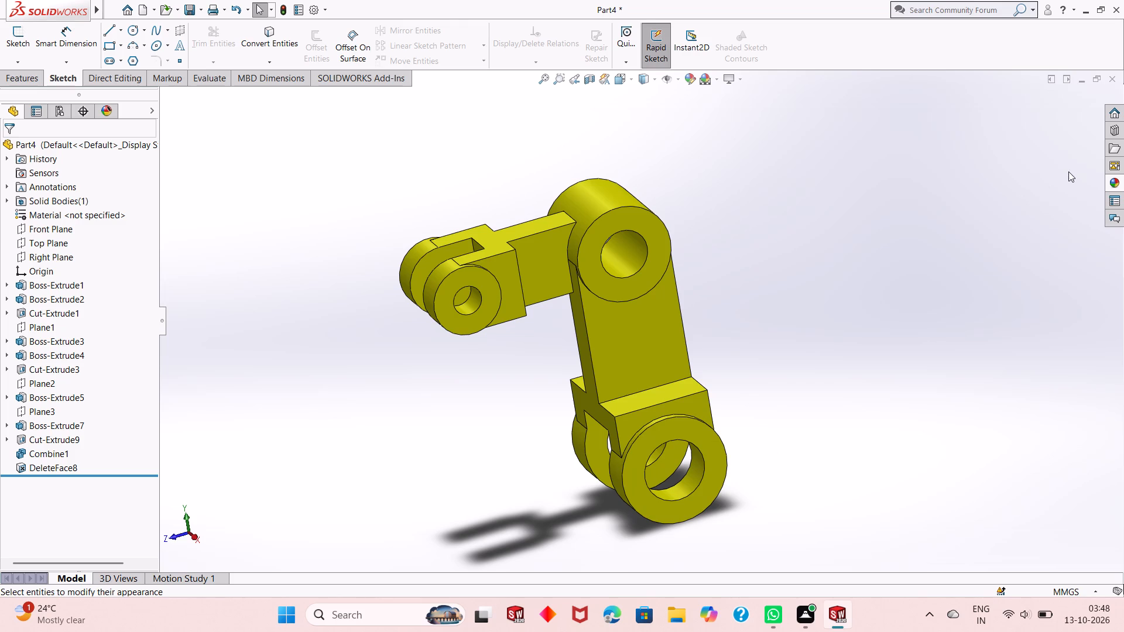
click(1117, 182)
drag(943, 305, 687, 419)
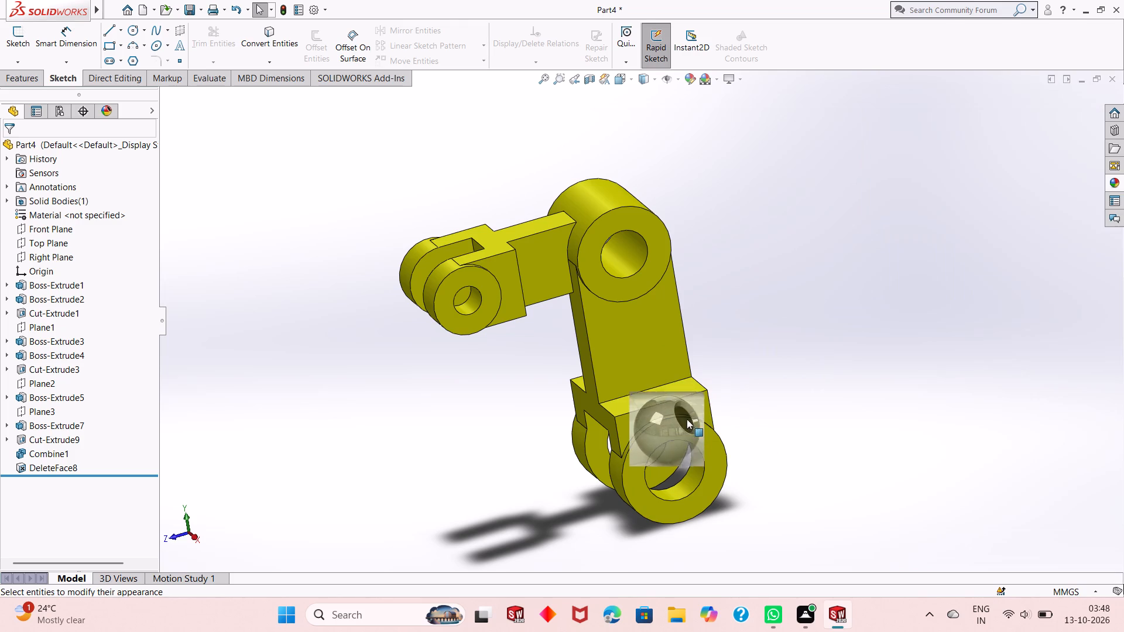
drag(687, 419, 684, 431)
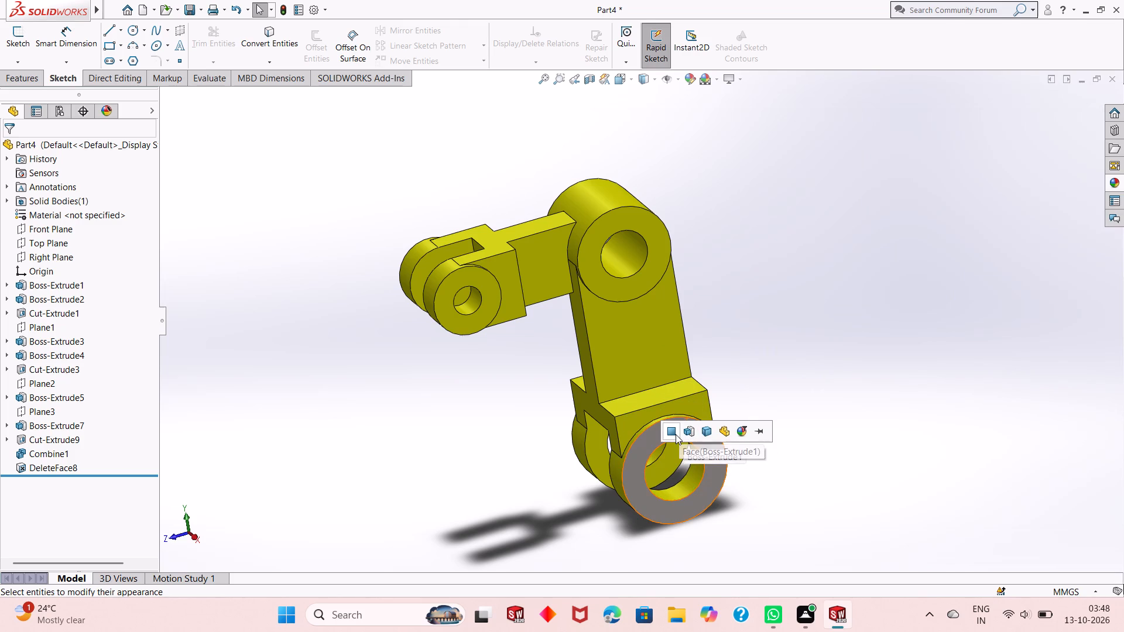
click(676, 434)
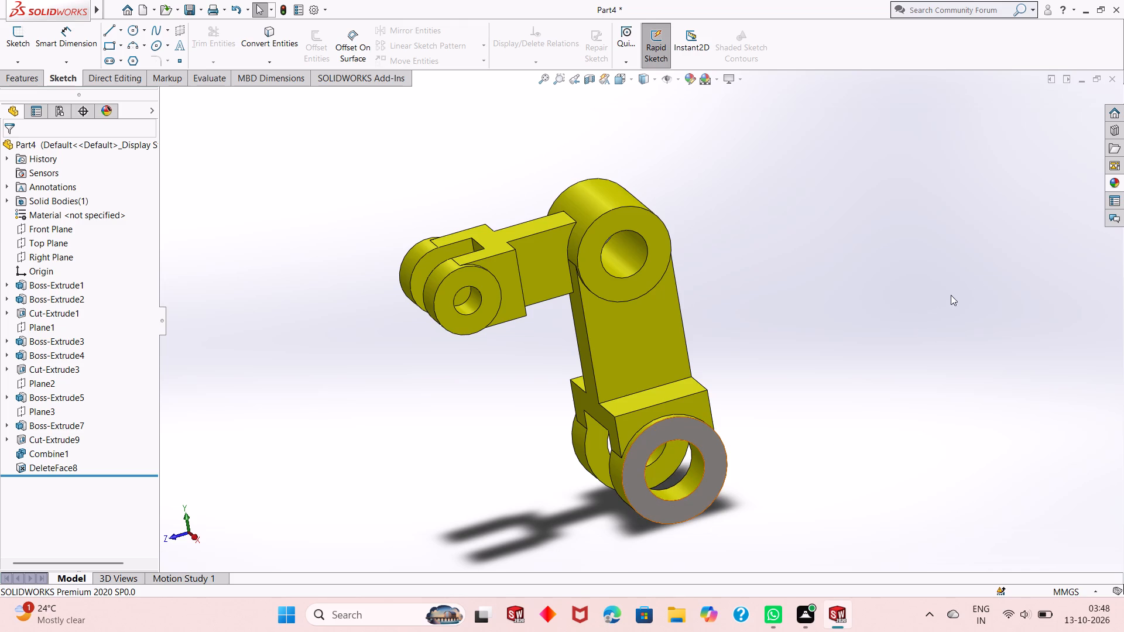
click(1113, 183)
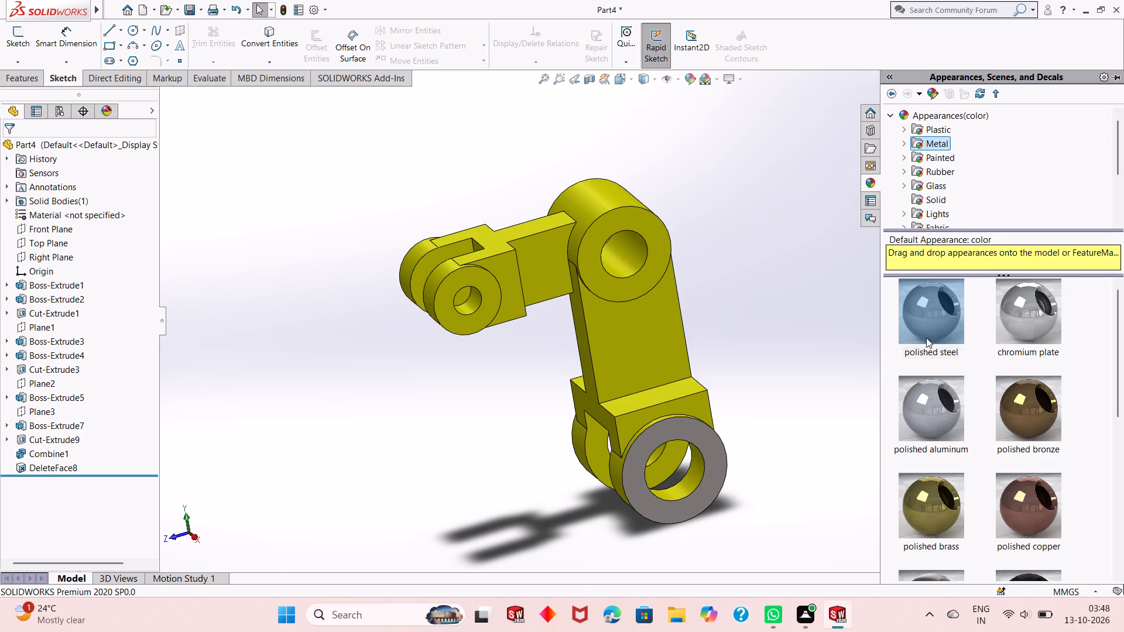
drag(927, 318, 663, 245)
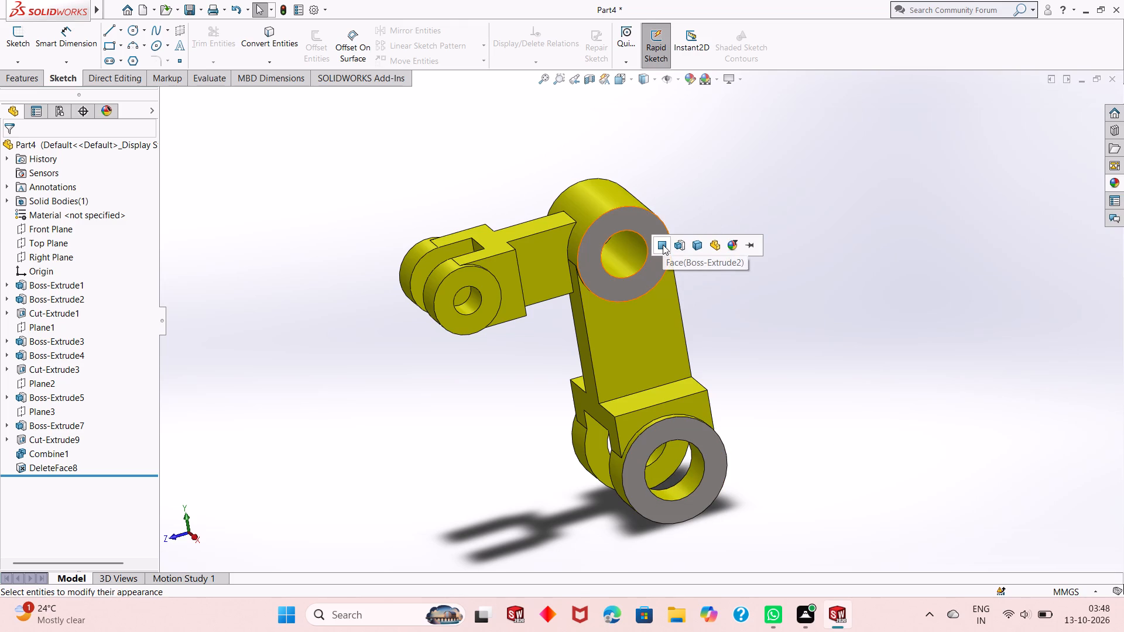
click(663, 245)
Apply the polished aluminum appearance to the bore faces of the lower fork's near ring and the upper boss.
click(1115, 182)
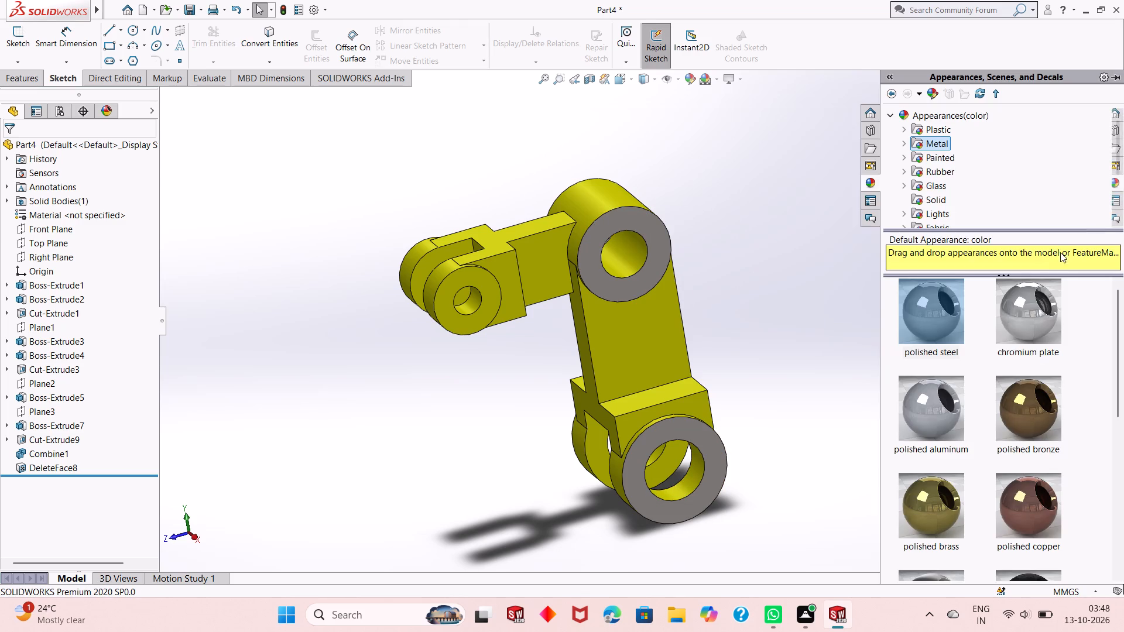
drag(949, 411, 694, 479)
click(694, 479)
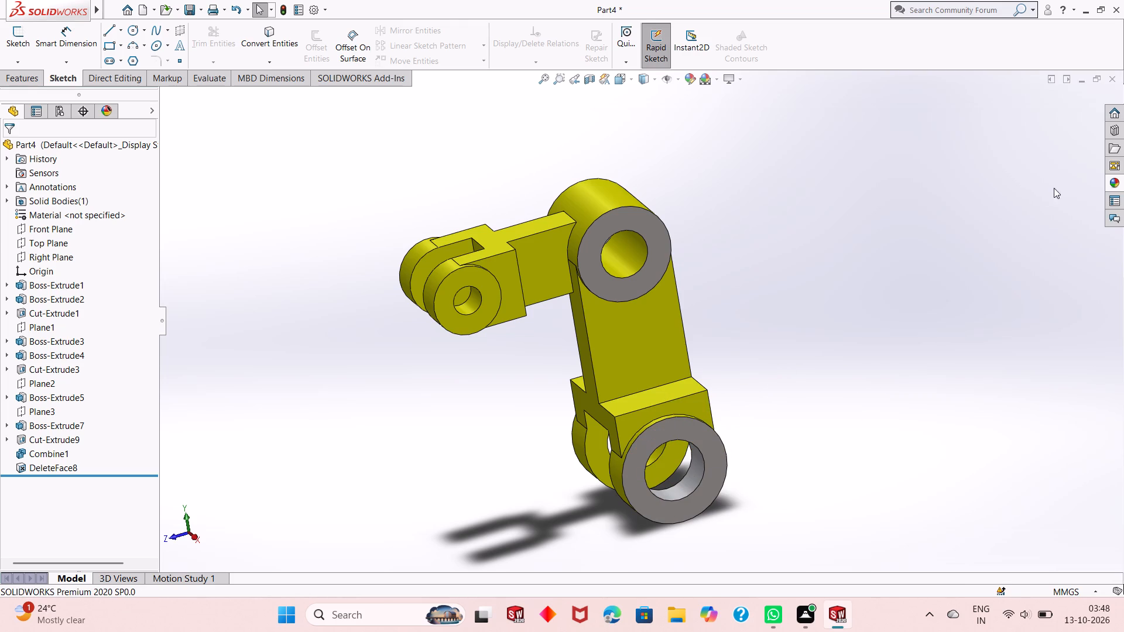
click(1123, 181)
drag(911, 403, 730, 300)
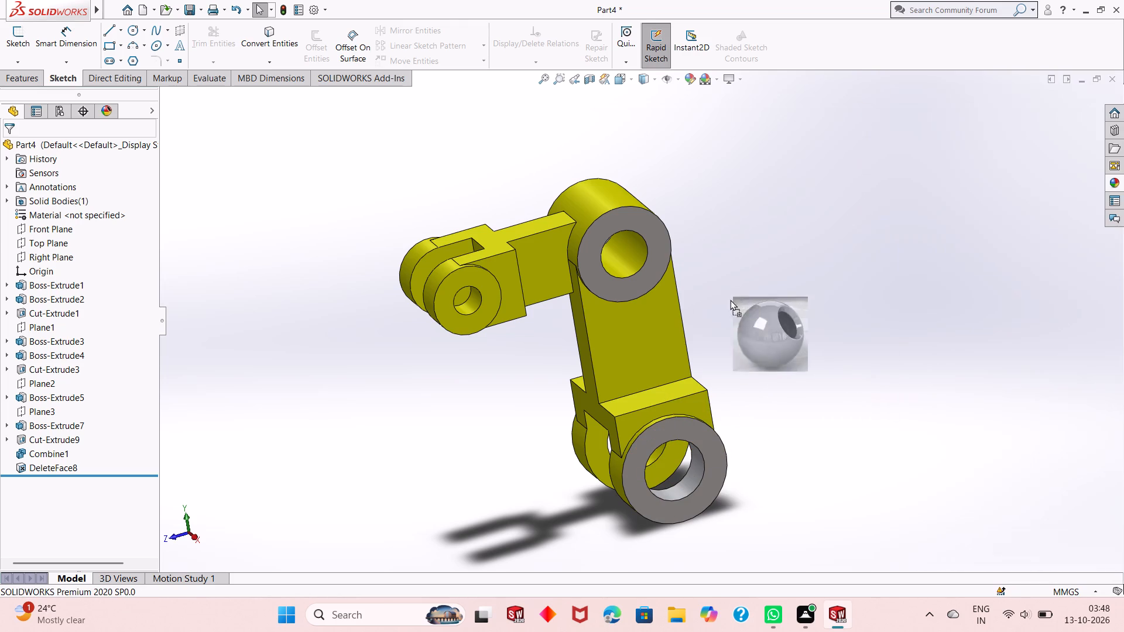
drag(730, 300, 598, 249)
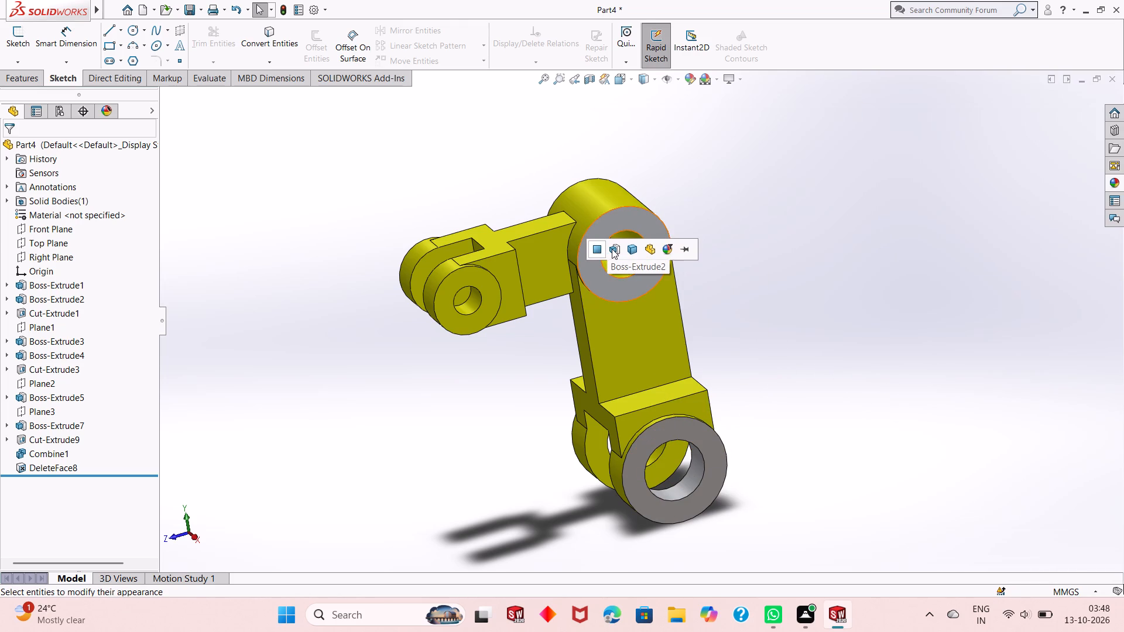
click(1116, 176)
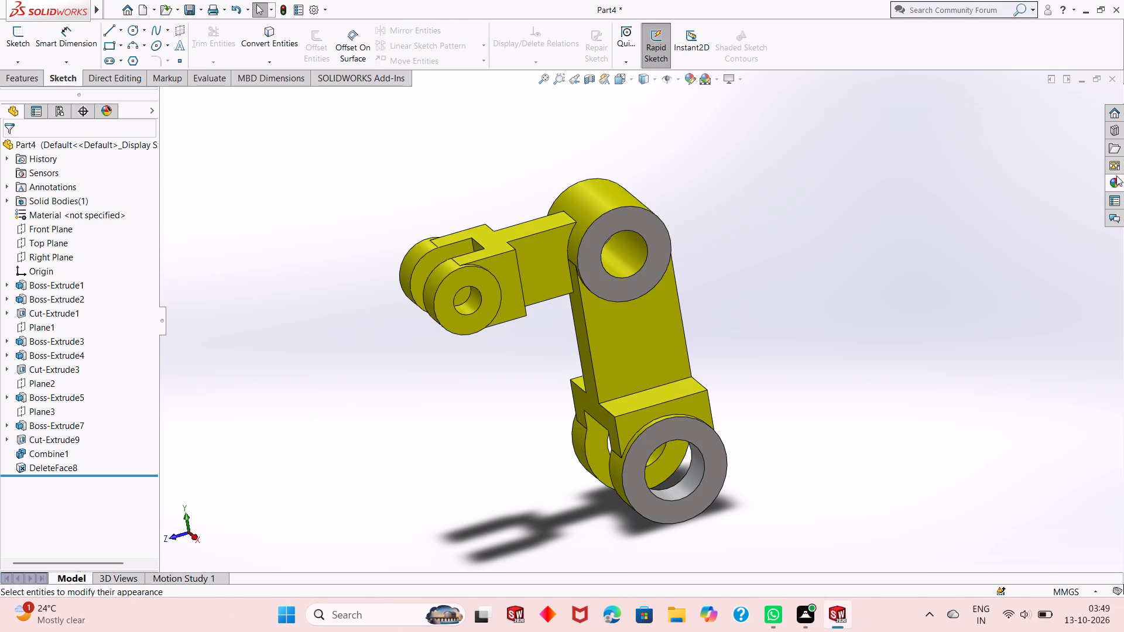
drag(942, 390, 646, 243)
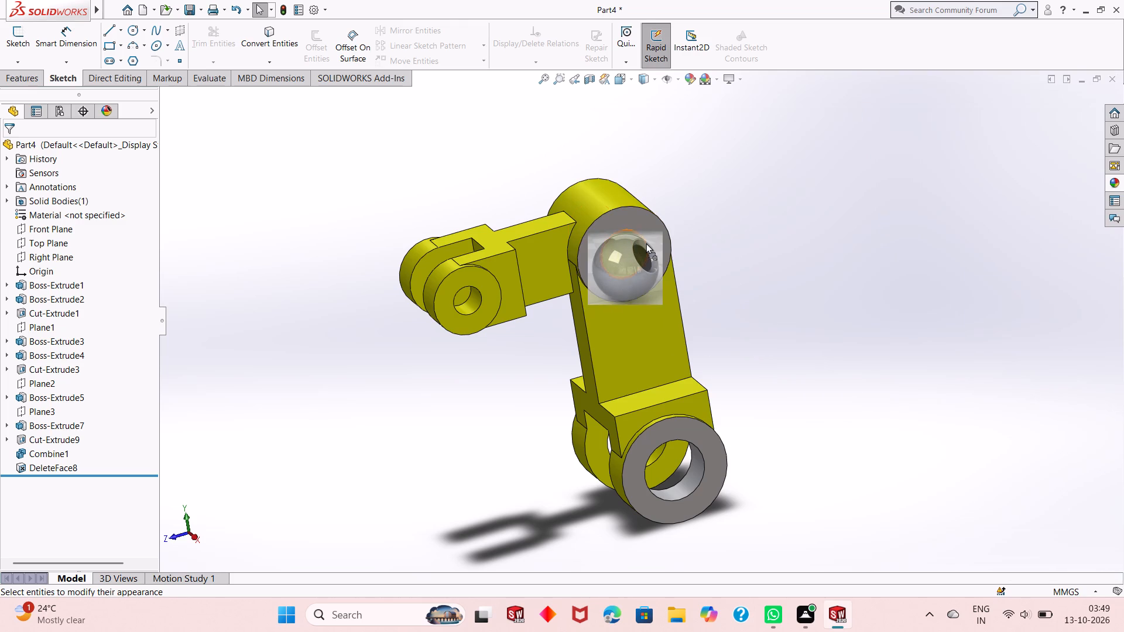
drag(646, 243, 631, 243)
click(631, 243)
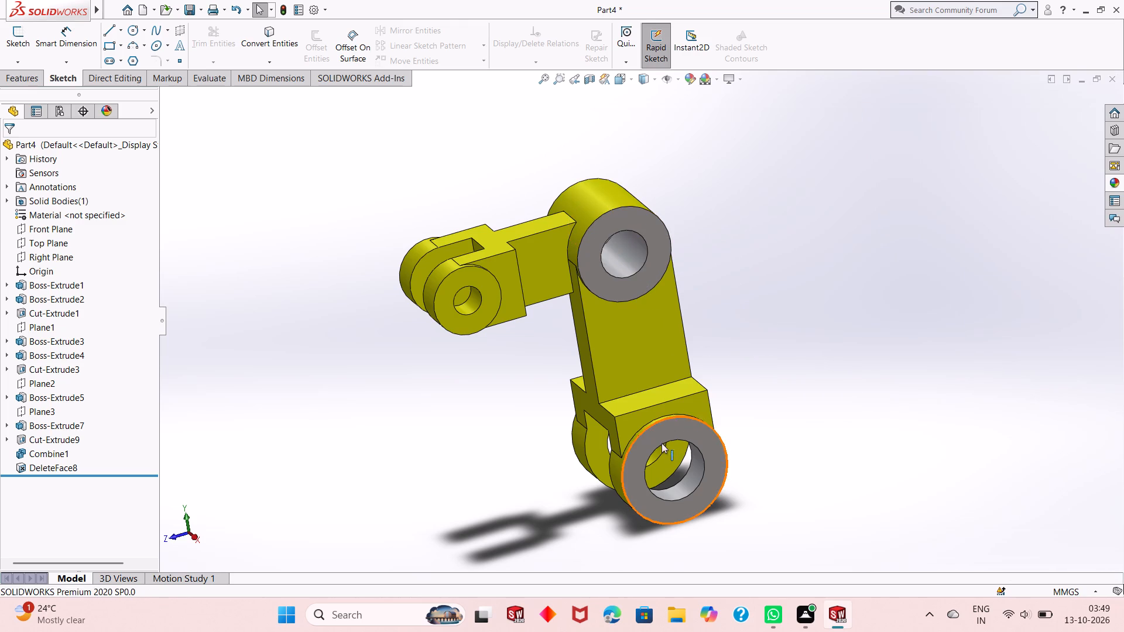
Apply polished steel to the slot-facing inner face of the lower fork's far ring.
scroll(662, 444, up, 1)
middle_drag(657, 453, 655, 446)
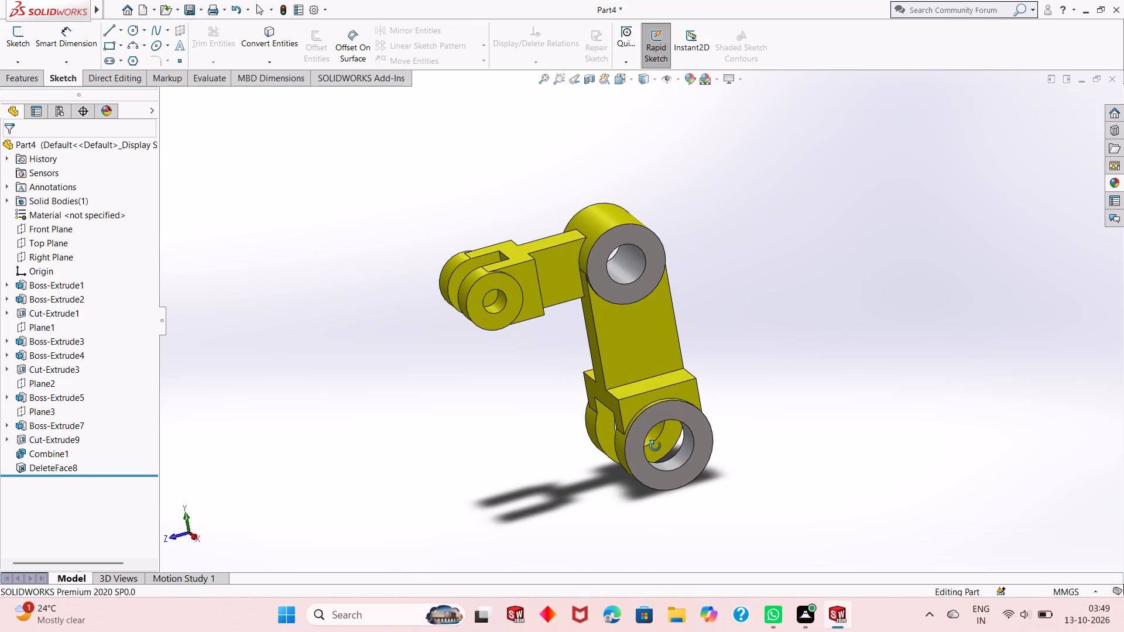
middle_drag(655, 446, 670, 417)
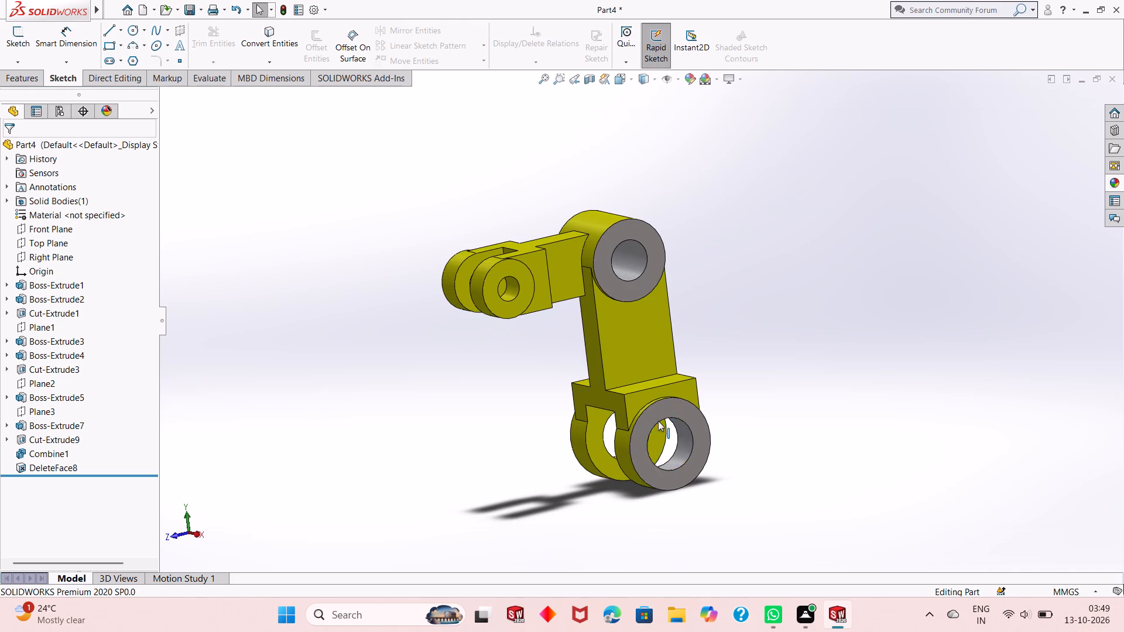
scroll(611, 446, down, 3)
click(1119, 178)
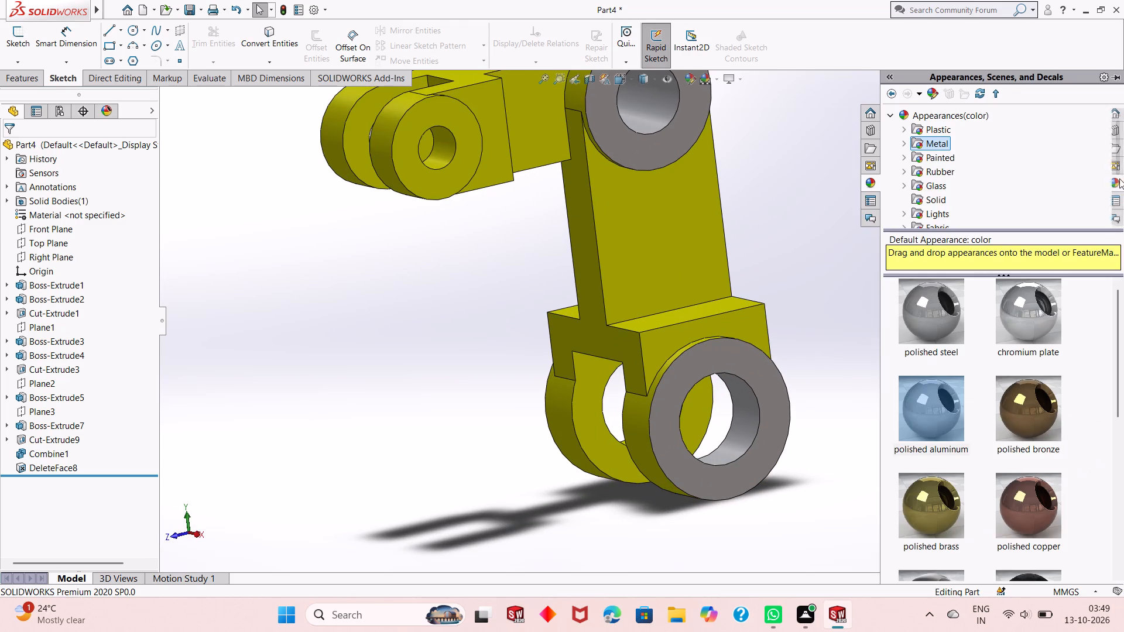
drag(935, 331, 602, 440)
click(602, 440)
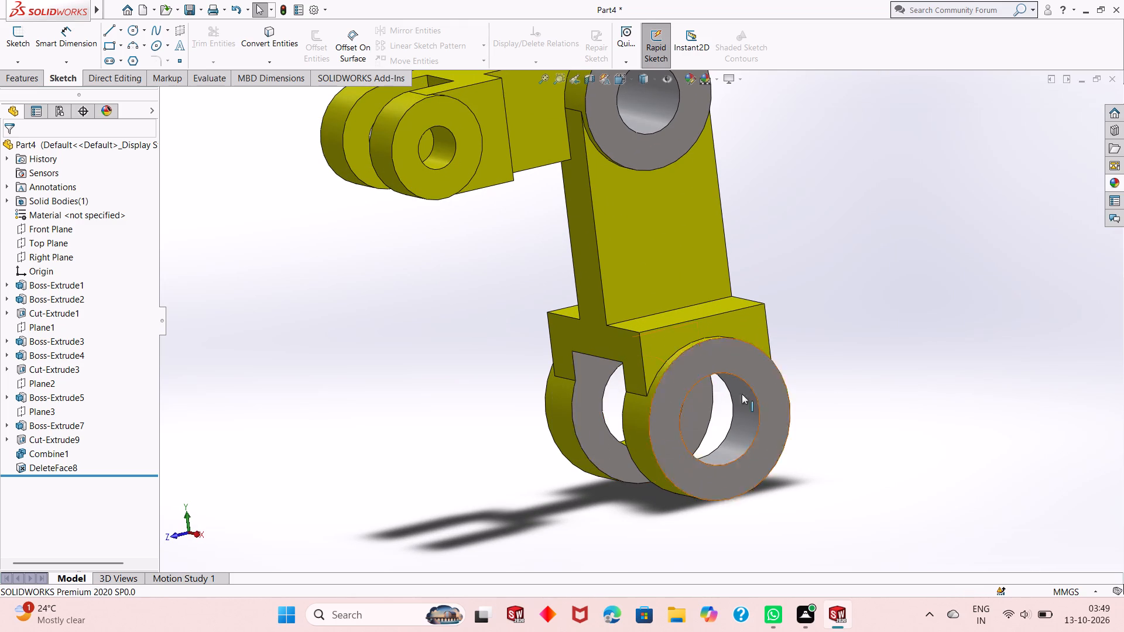
On the lower fork's opposite ring, apply polished aluminum to the bore and polished steel to the outer face.
middle_drag(666, 404, 855, 383)
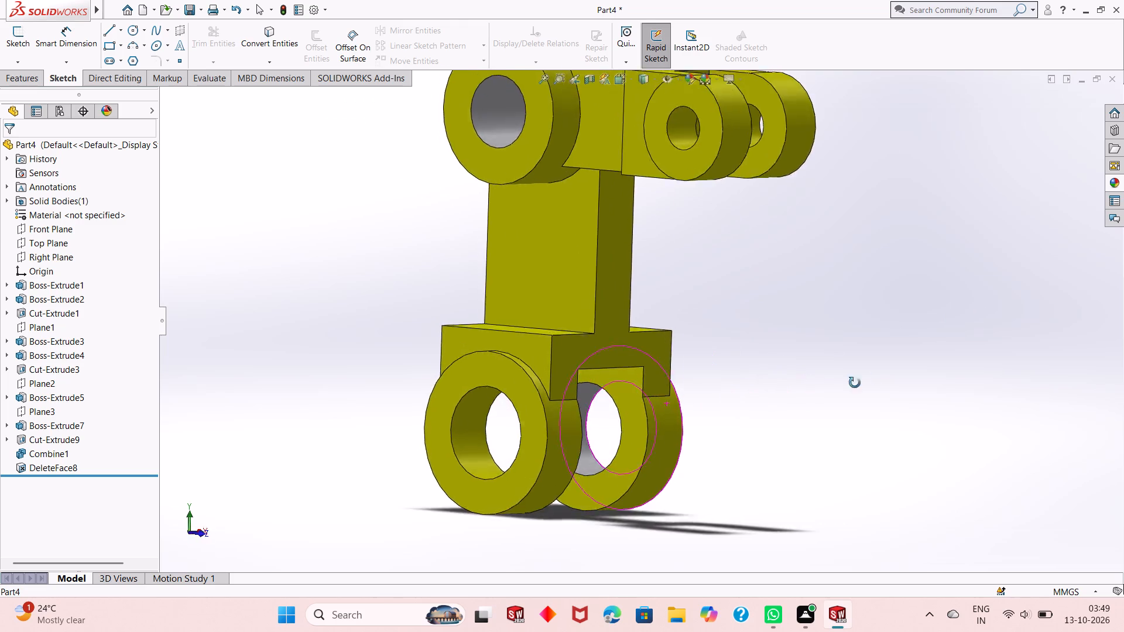
middle_drag(855, 383, 933, 411)
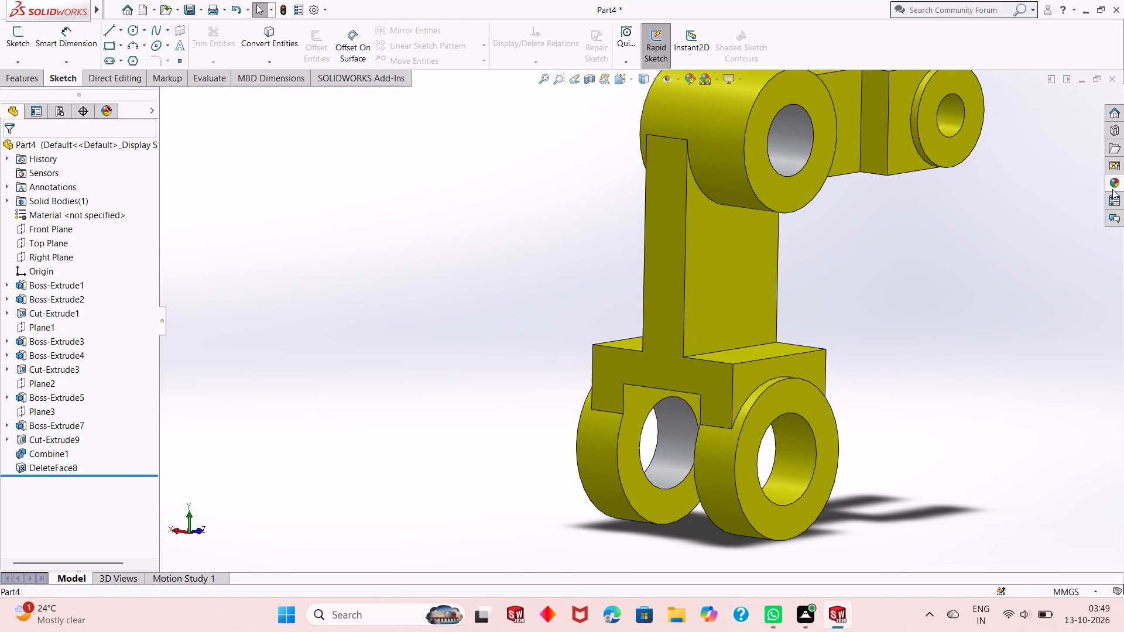
click(1112, 189)
drag(945, 394, 801, 449)
click(801, 449)
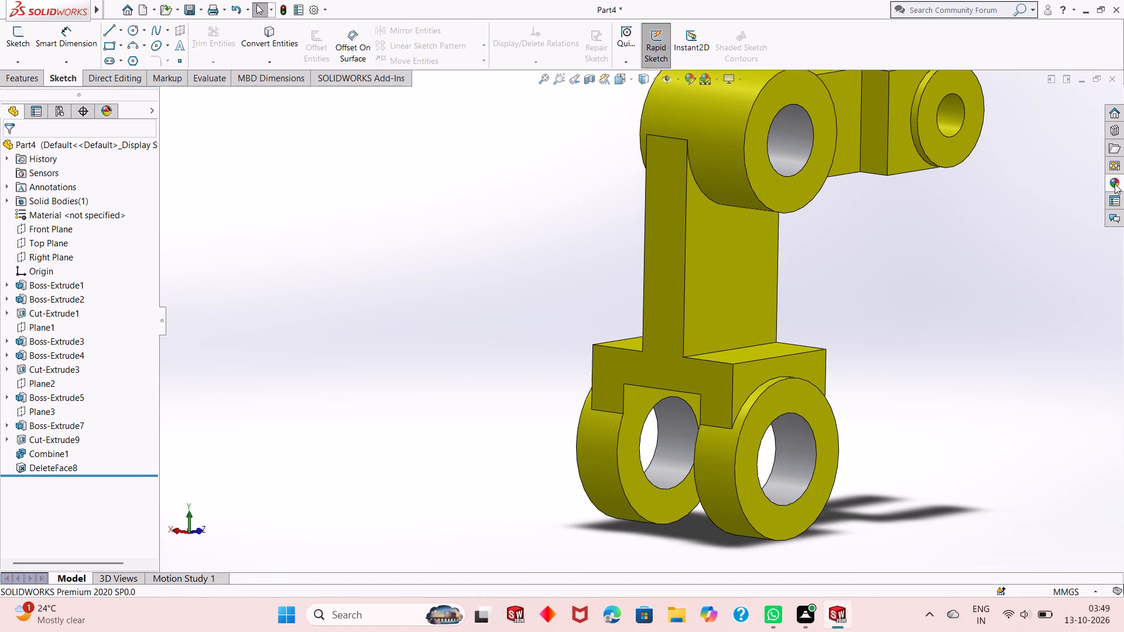
click(1115, 184)
drag(950, 320, 825, 424)
click(825, 424)
Apply polished steel to the remaining yellow slot-facing ring face of the lower fork.
click(1108, 181)
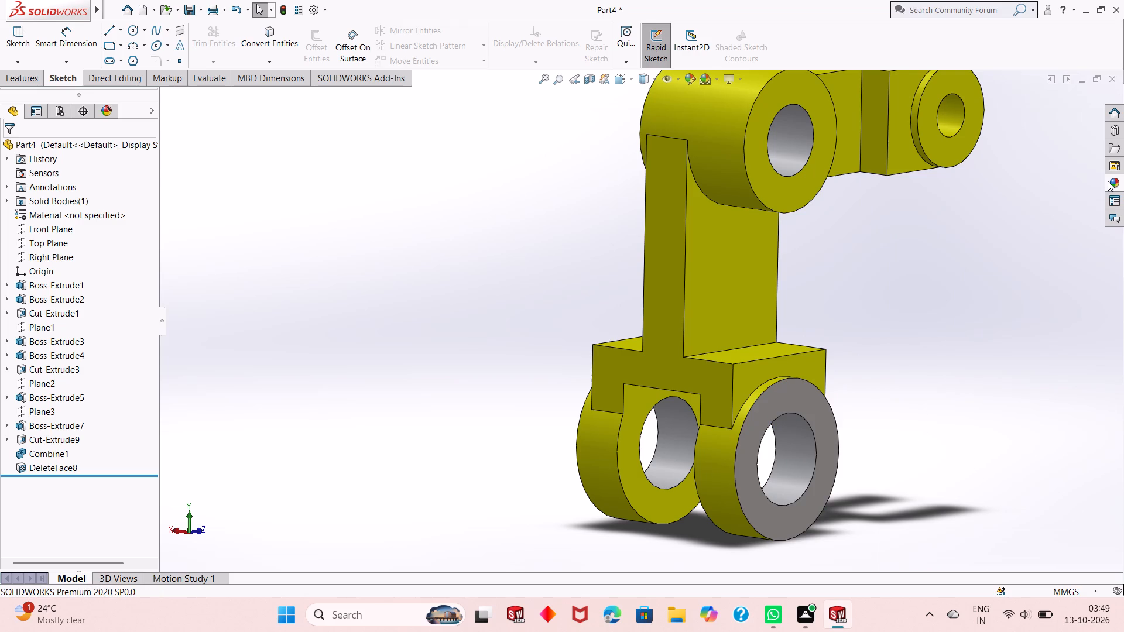
drag(948, 306, 657, 462)
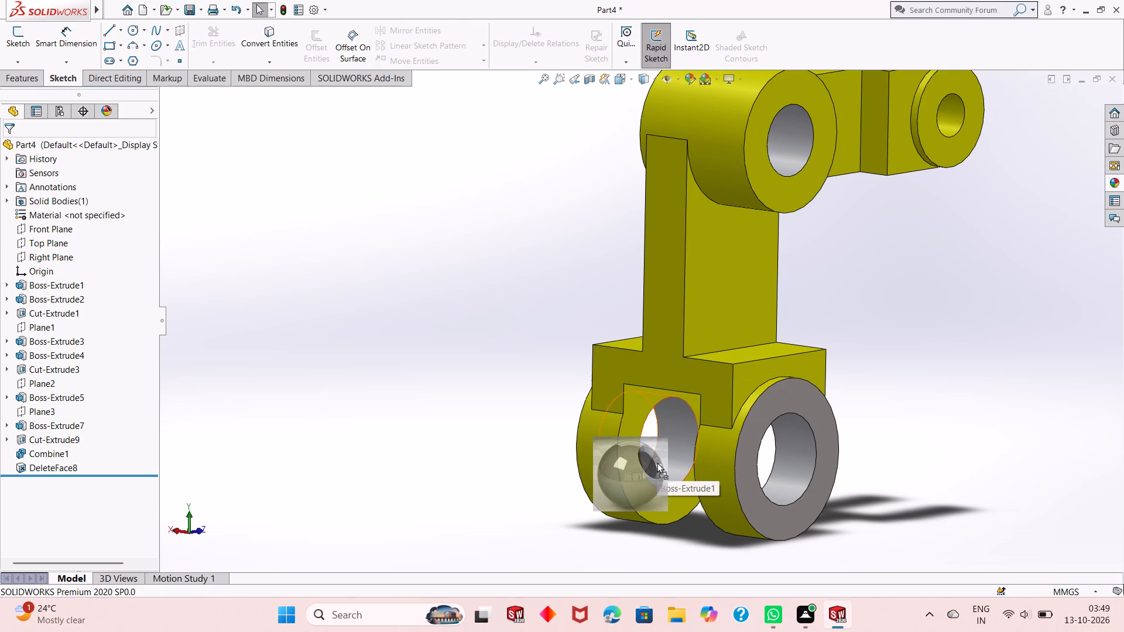
drag(657, 462, 653, 466)
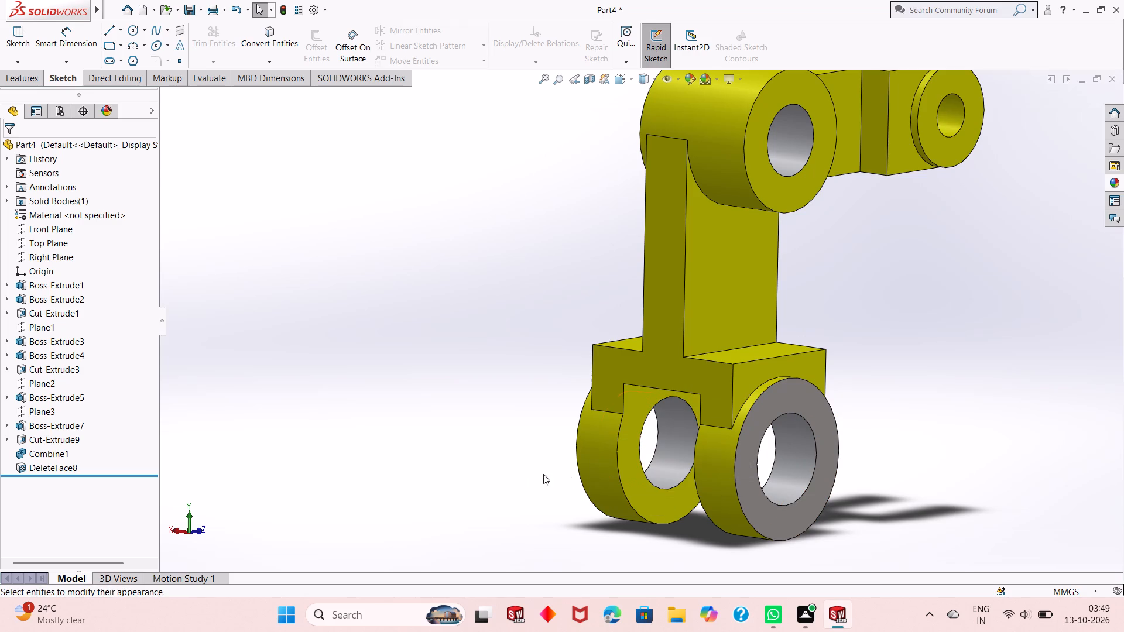
click(1112, 186)
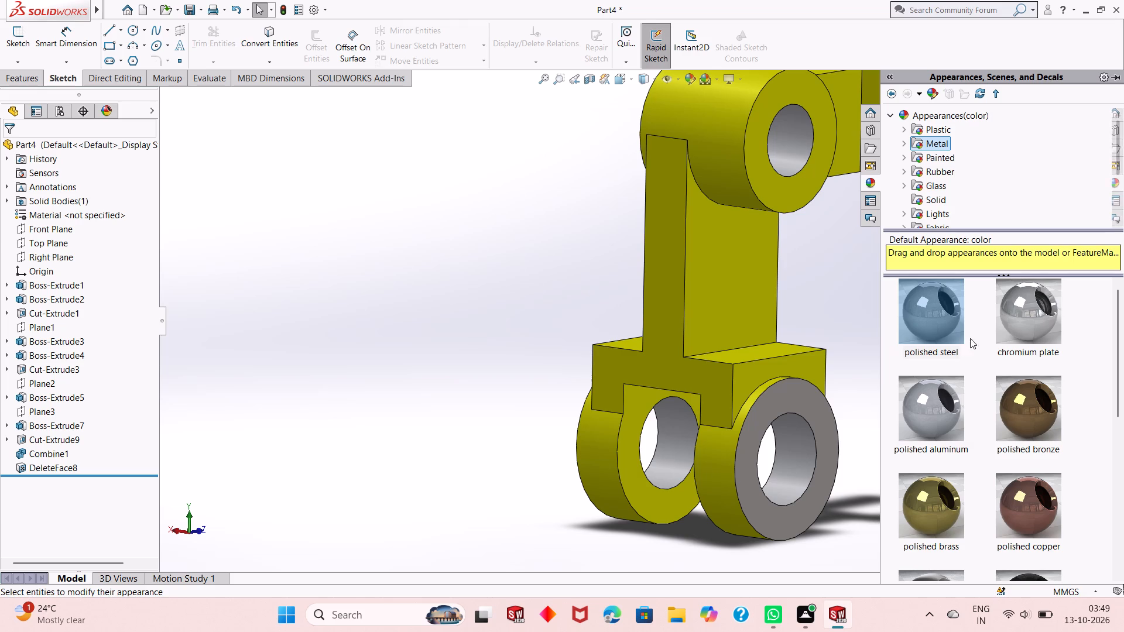
drag(942, 306, 662, 494)
click(660, 497)
scroll(753, 411, up, 3)
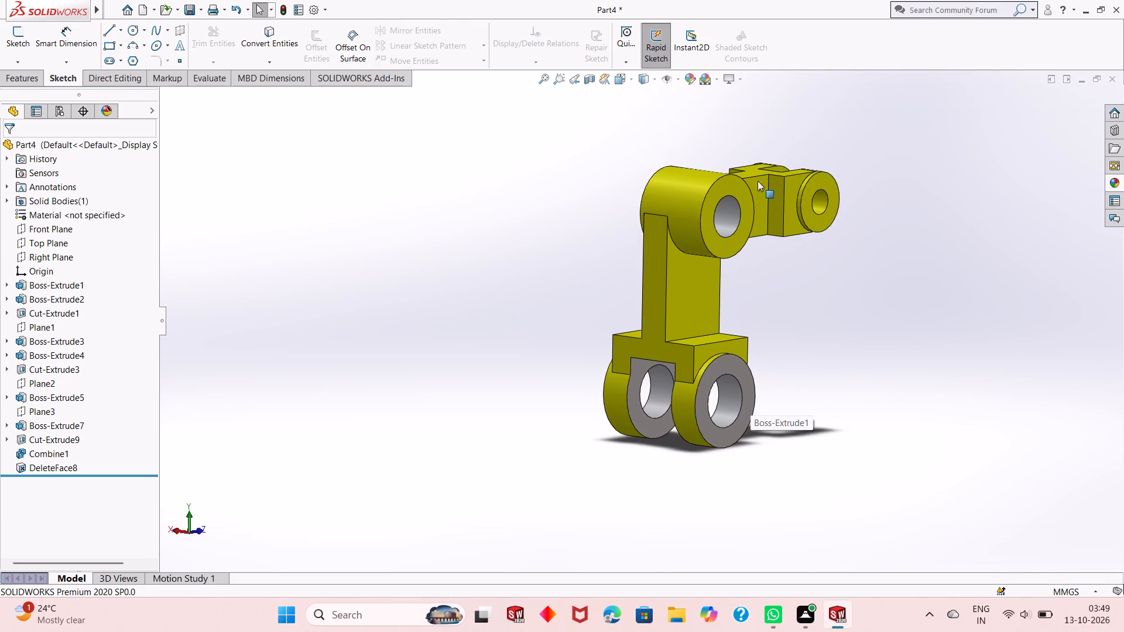
Apply polished steel to the upper boss's yellow end face and the adjacent outer ring face of the horizontal arm's fork.
scroll(753, 171, down, 2)
click(1118, 181)
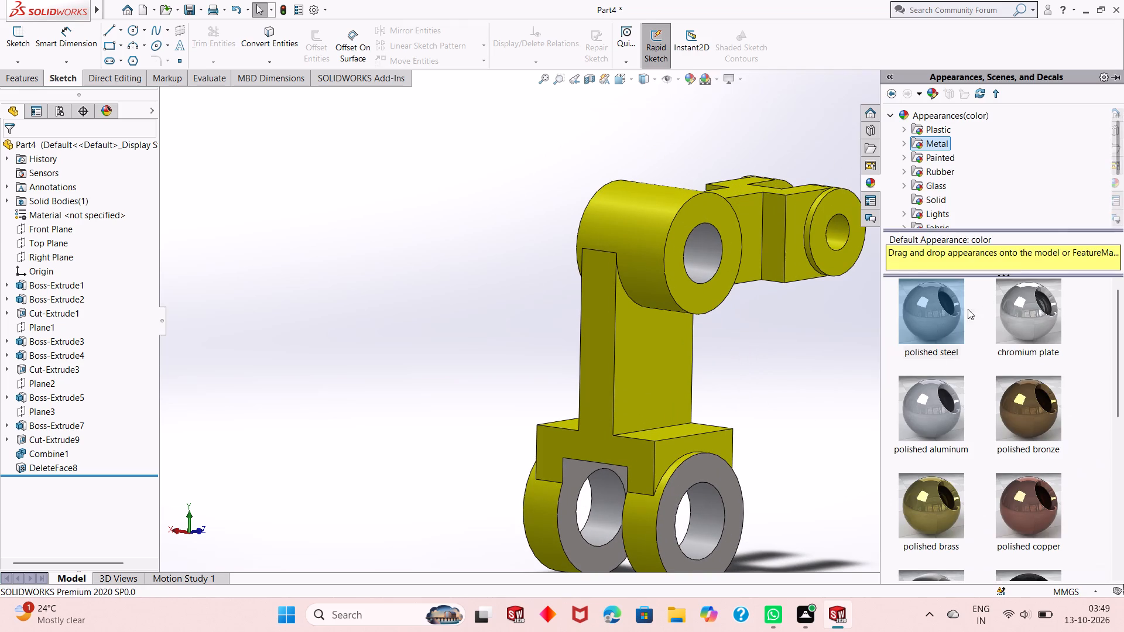
drag(928, 322, 704, 300)
click(704, 300)
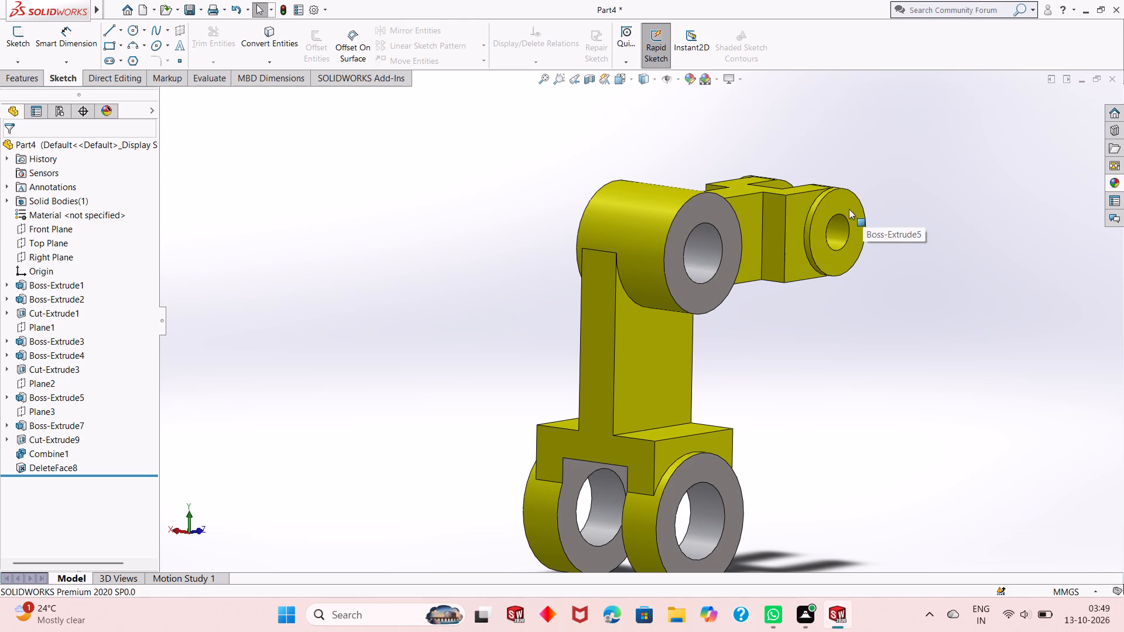
scroll(833, 191, down, 2)
click(1108, 181)
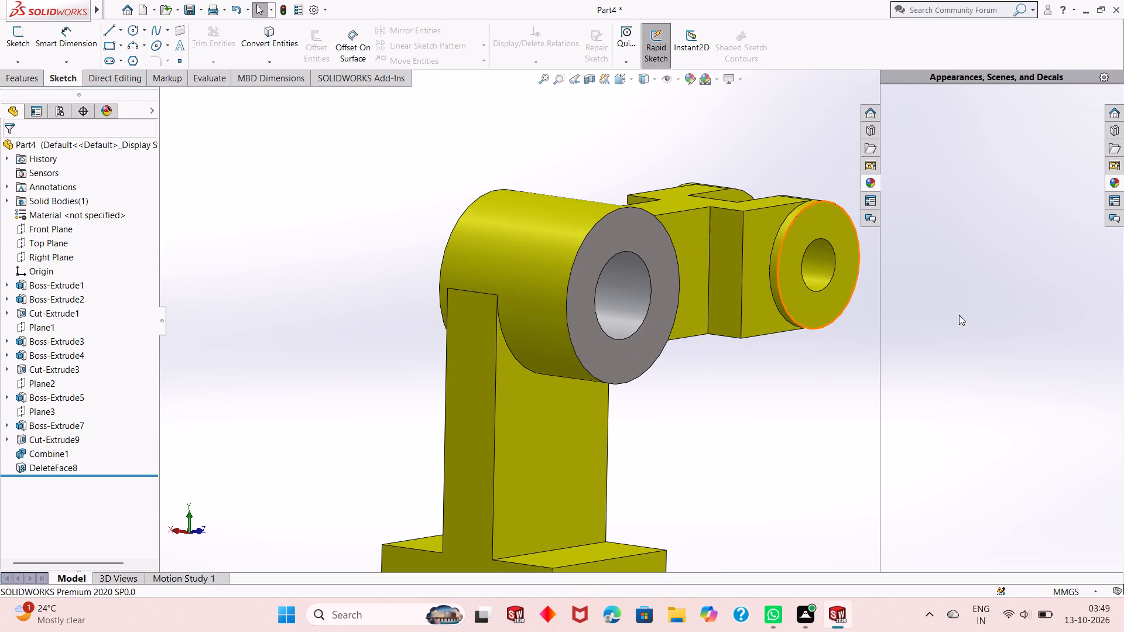
drag(943, 324, 838, 312)
click(838, 312)
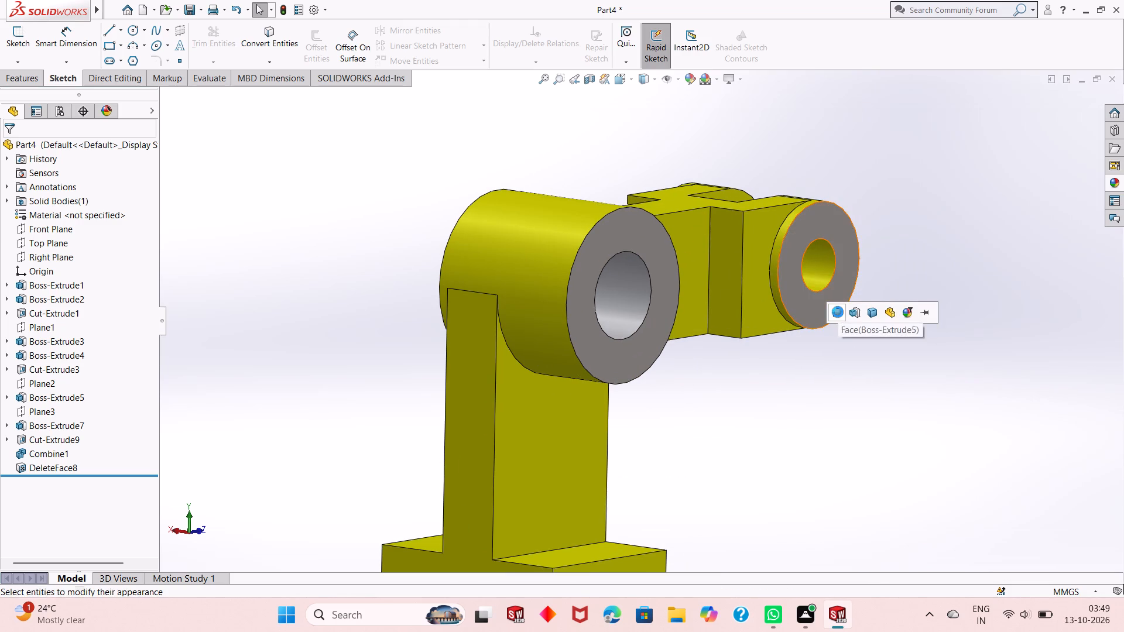
Apply polished aluminum to the bore of the arm fork's near ring.
click(1115, 178)
drag(944, 415, 851, 338)
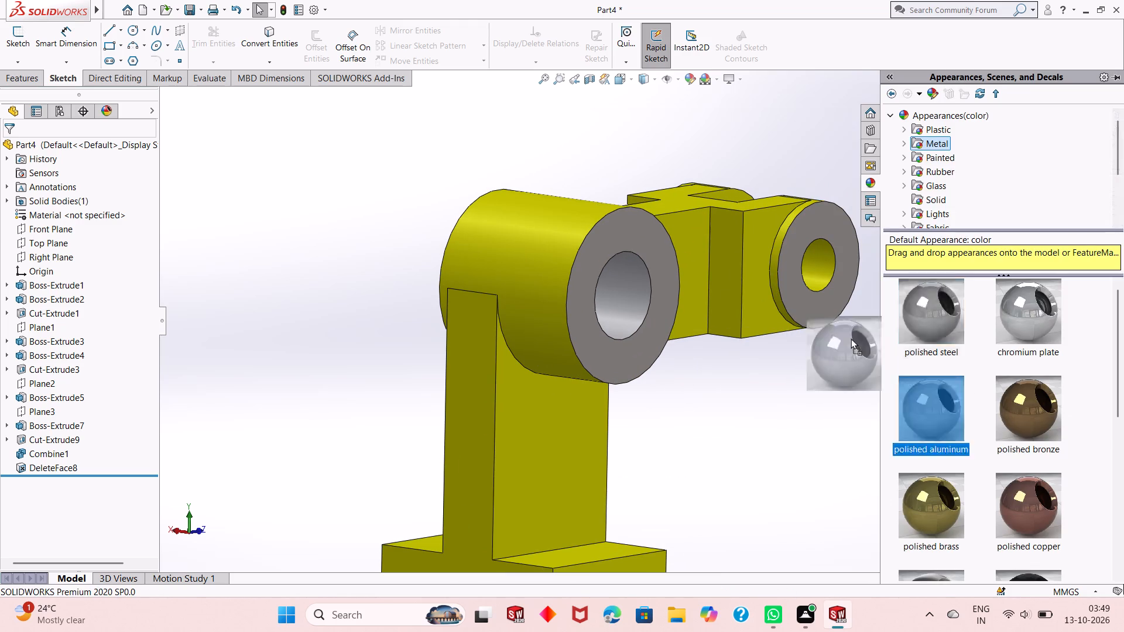
drag(851, 338, 825, 266)
click(825, 265)
scroll(800, 327, up, 1)
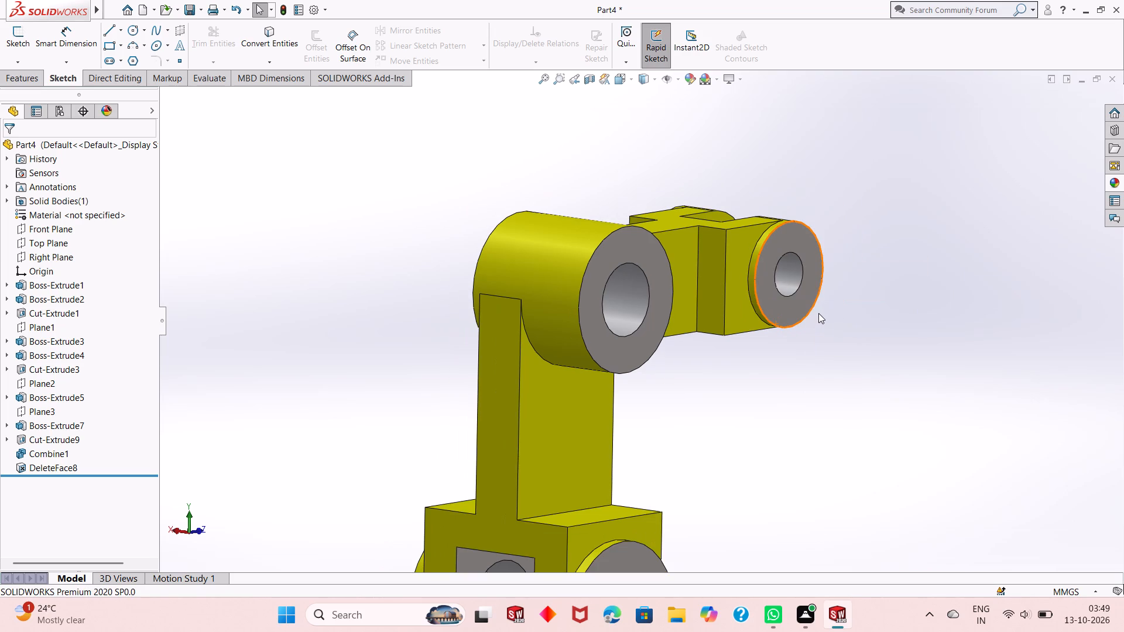
Apply polished steel to the slot-facing inner face of the arm fork's far ring.
middle_drag(818, 313, 752, 320)
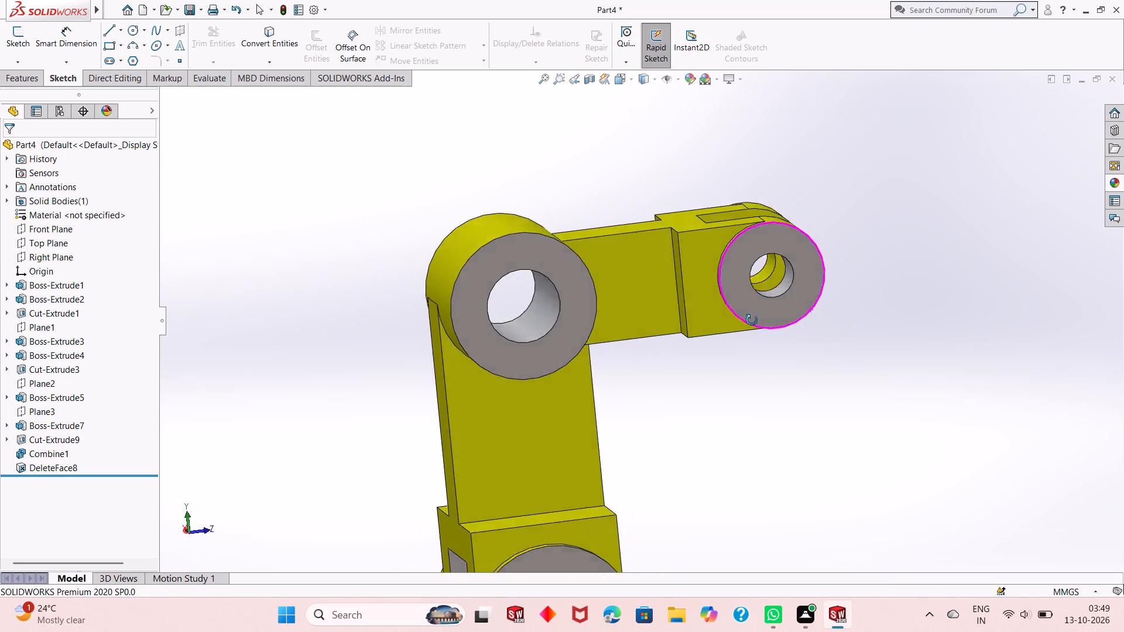
middle_drag(752, 320, 676, 331)
scroll(847, 215, down, 1)
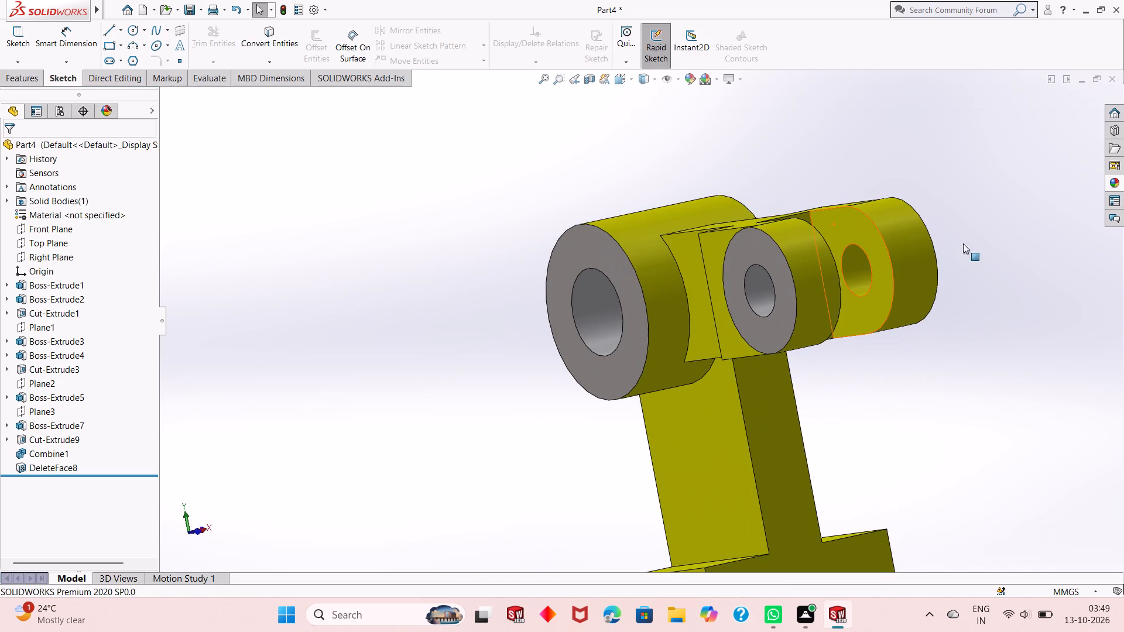
click(1111, 186)
drag(937, 308, 897, 308)
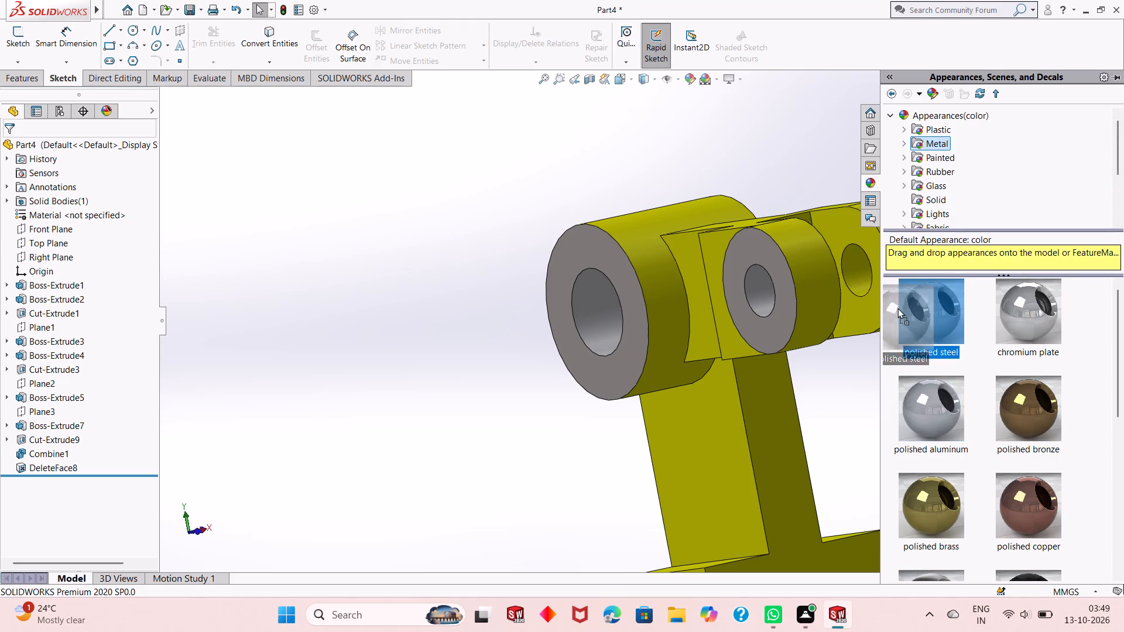
drag(897, 308, 862, 303)
click(863, 303)
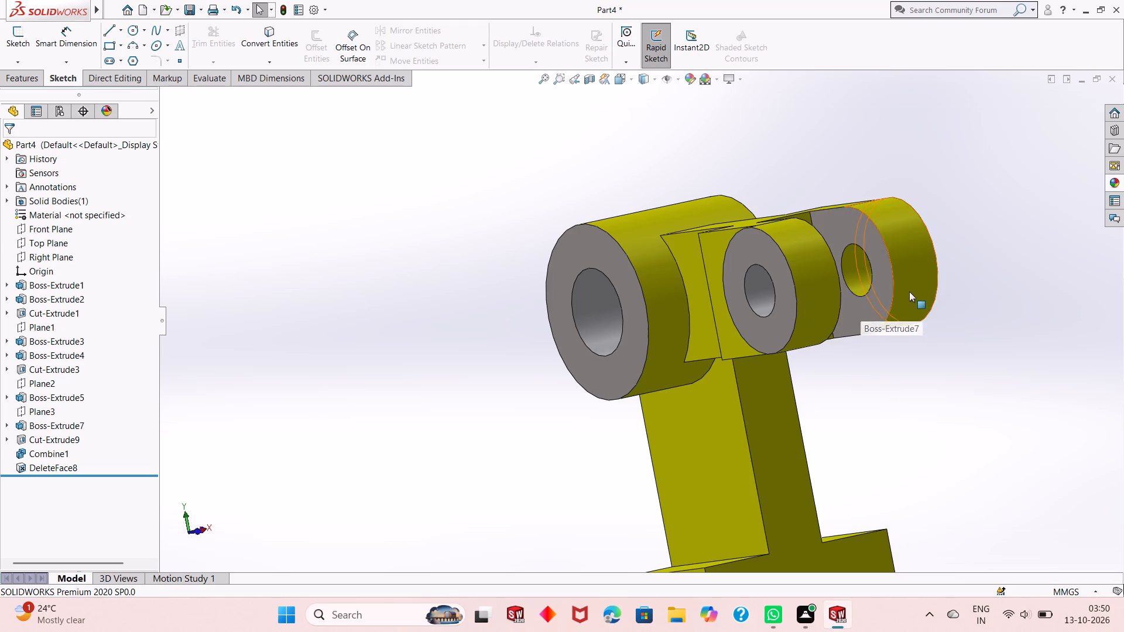
From the arm fork's opposite side, apply polished steel to the other slot-facing ring face and the near ring's outer face.
middle_drag(938, 280, 810, 331)
scroll(816, 314, up, 3)
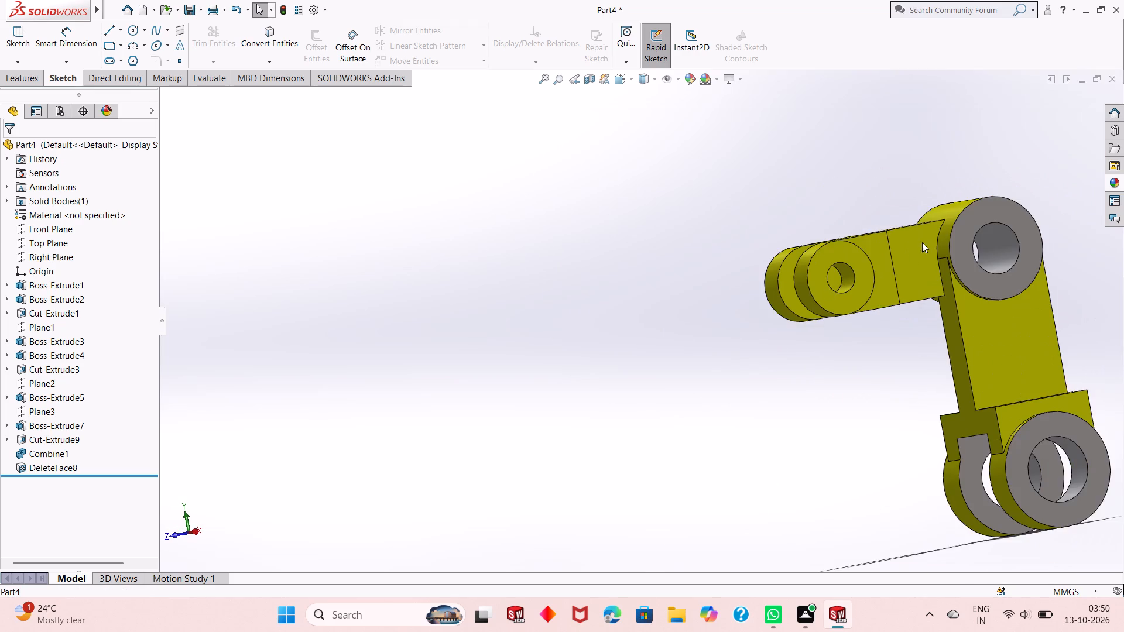
scroll(938, 231, down, 2)
middle_drag(903, 258, 913, 291)
middle_drag(797, 358, 801, 341)
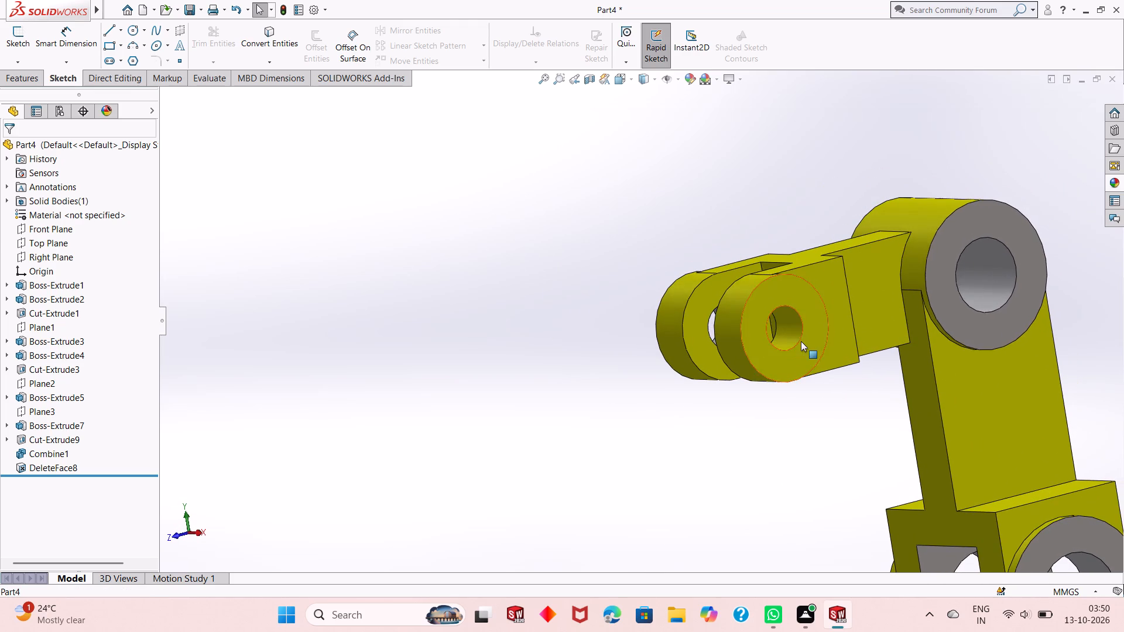
click(1113, 180)
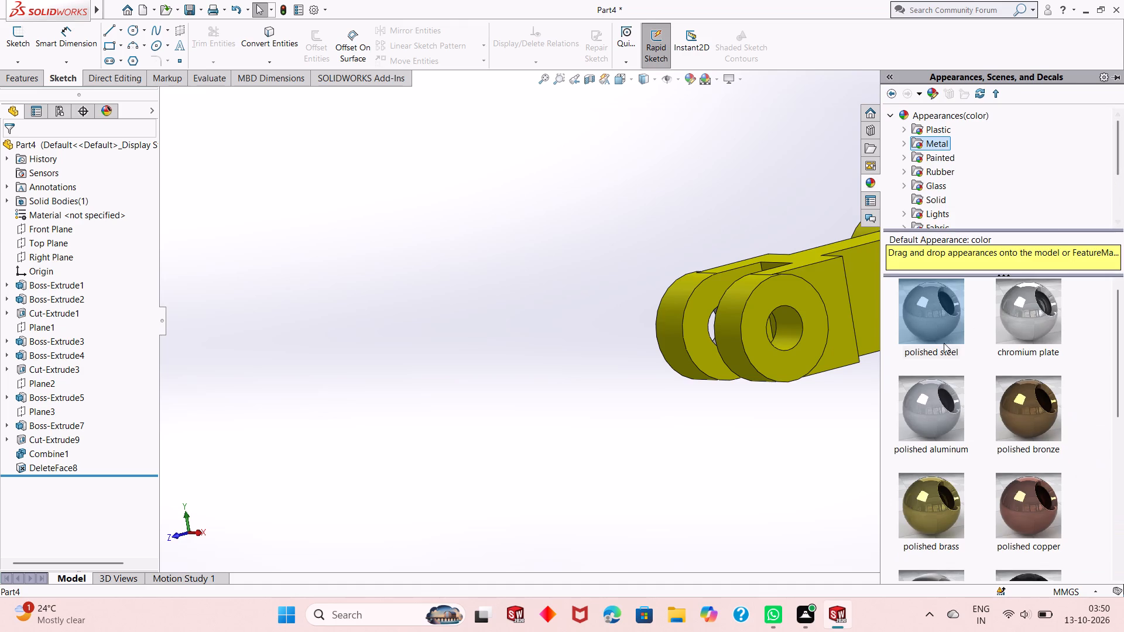
drag(933, 316, 713, 298)
click(713, 297)
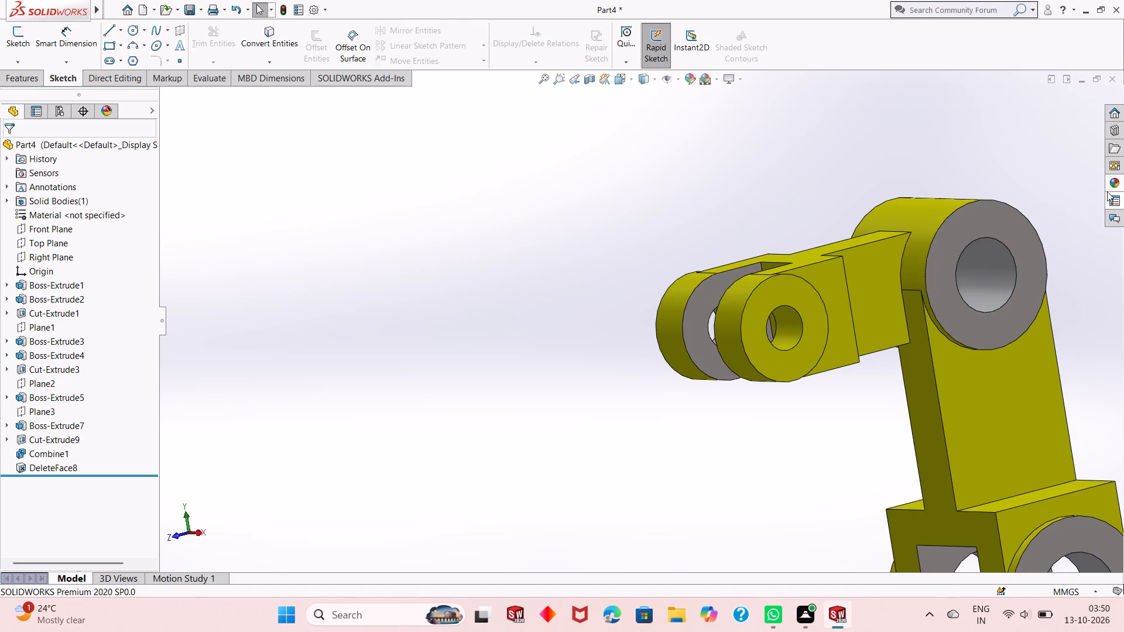
click(1113, 185)
drag(957, 325, 813, 356)
click(813, 356)
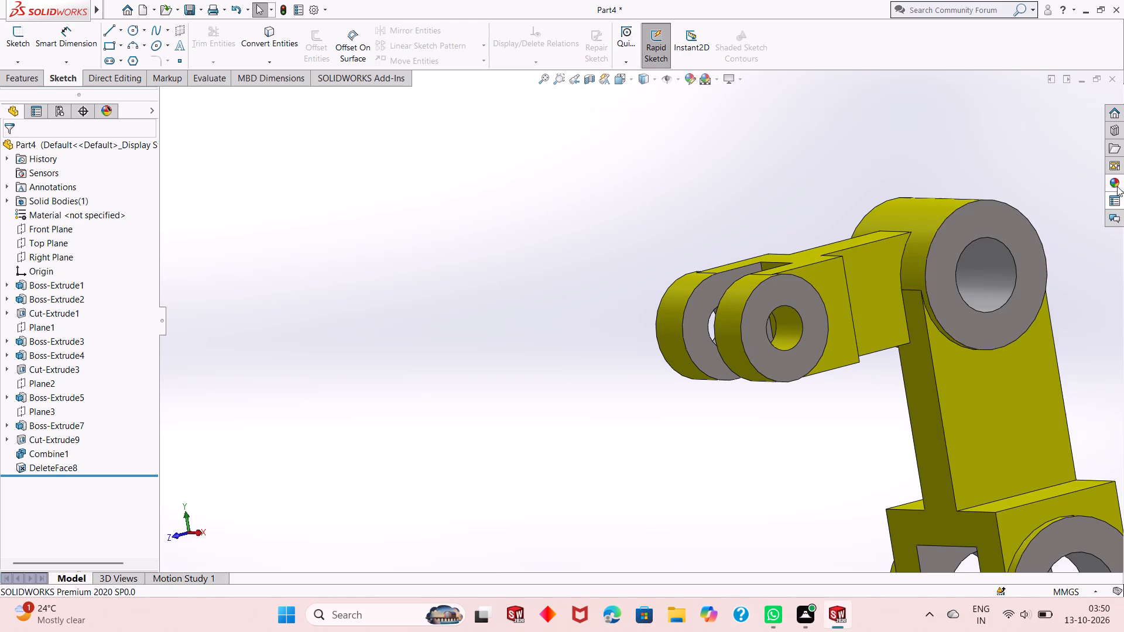
Apply polished aluminum to the bore of the arm fork's second ring.
click(1119, 183)
drag(947, 400, 825, 338)
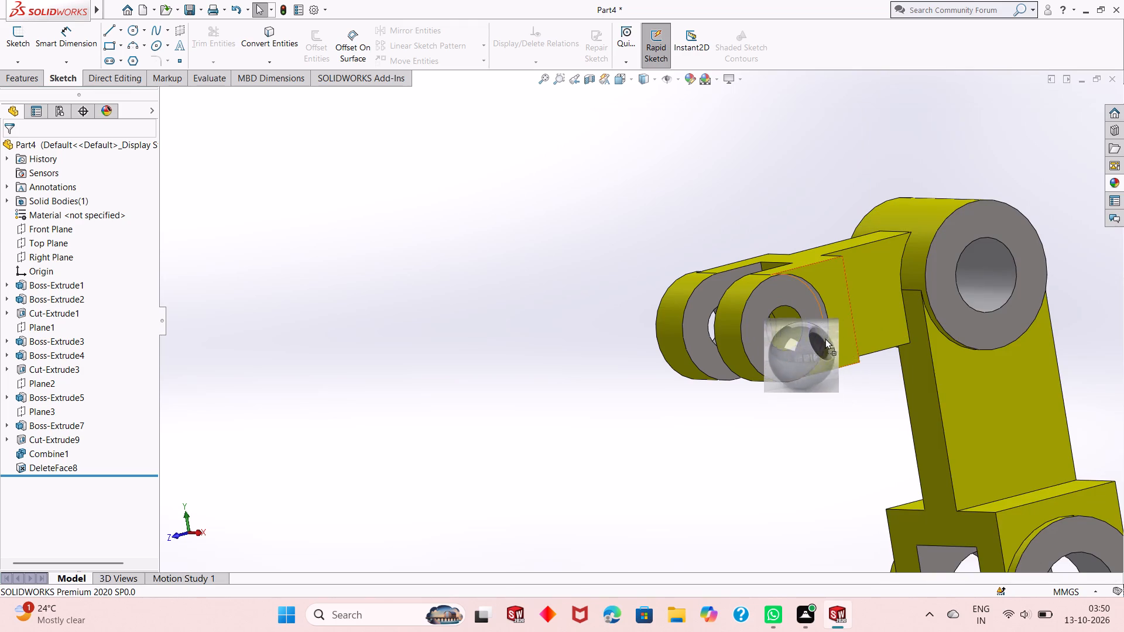
drag(825, 338, 803, 324)
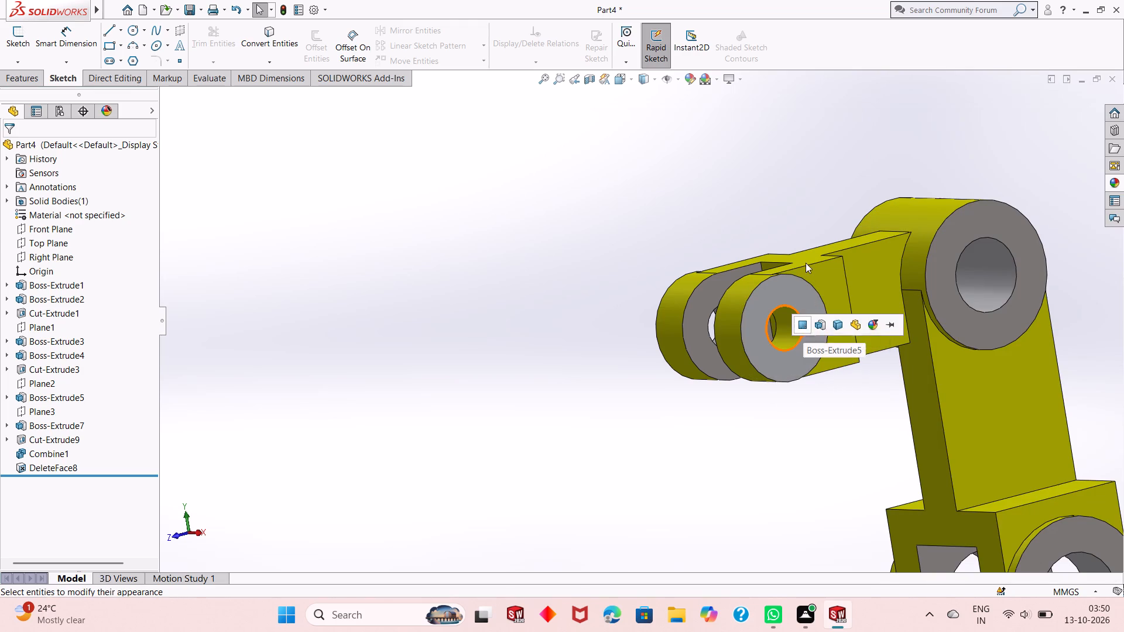
click(1113, 183)
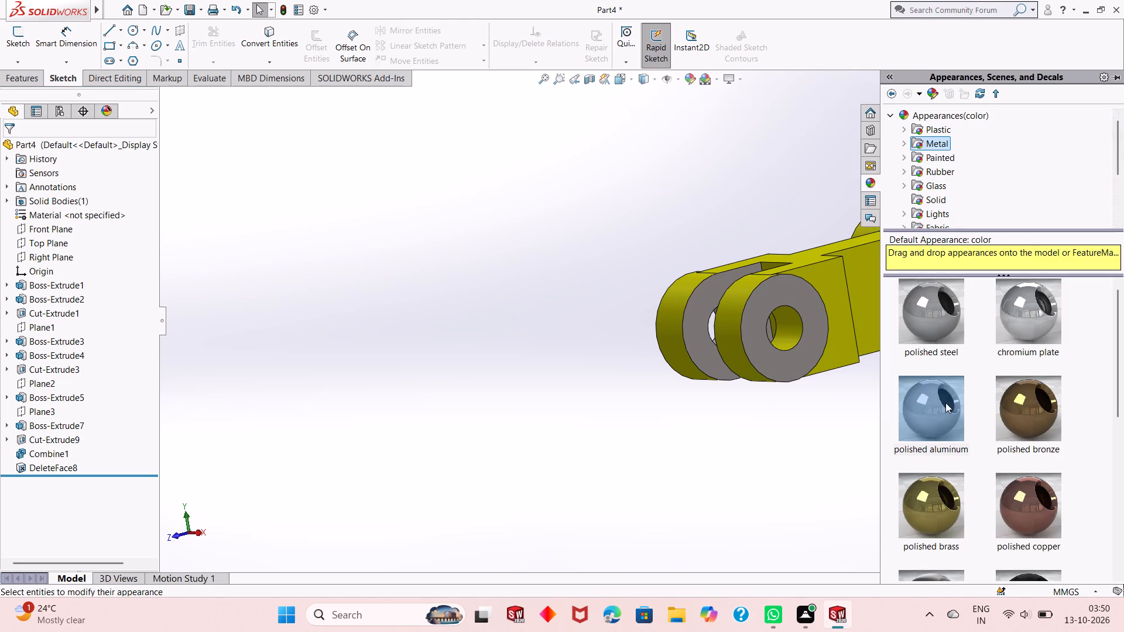
drag(945, 403, 792, 330)
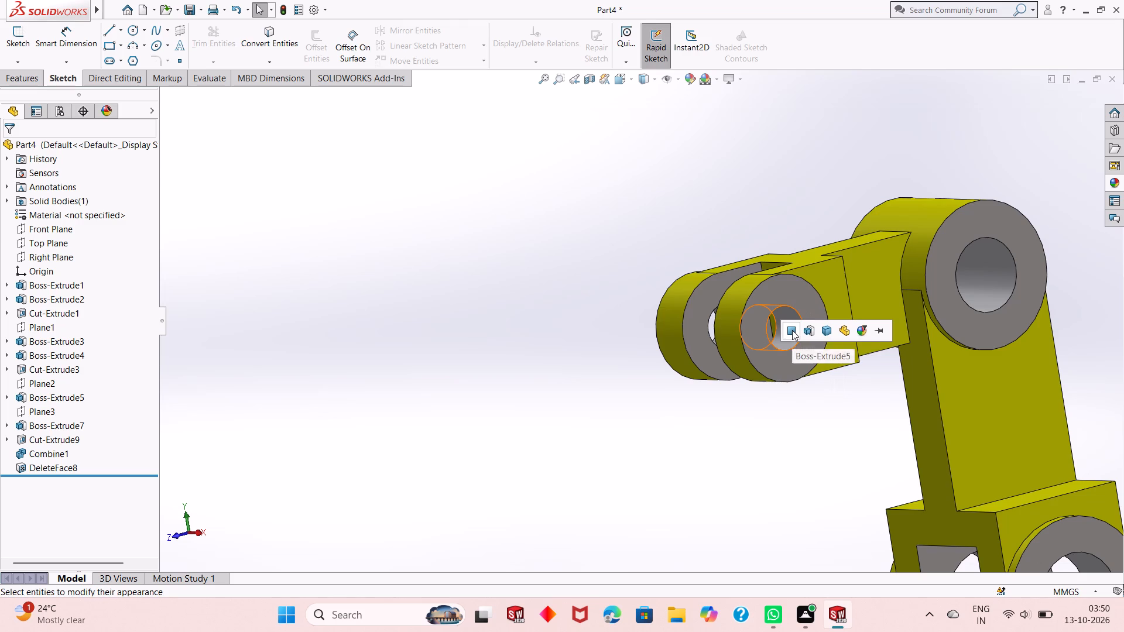
click(794, 330)
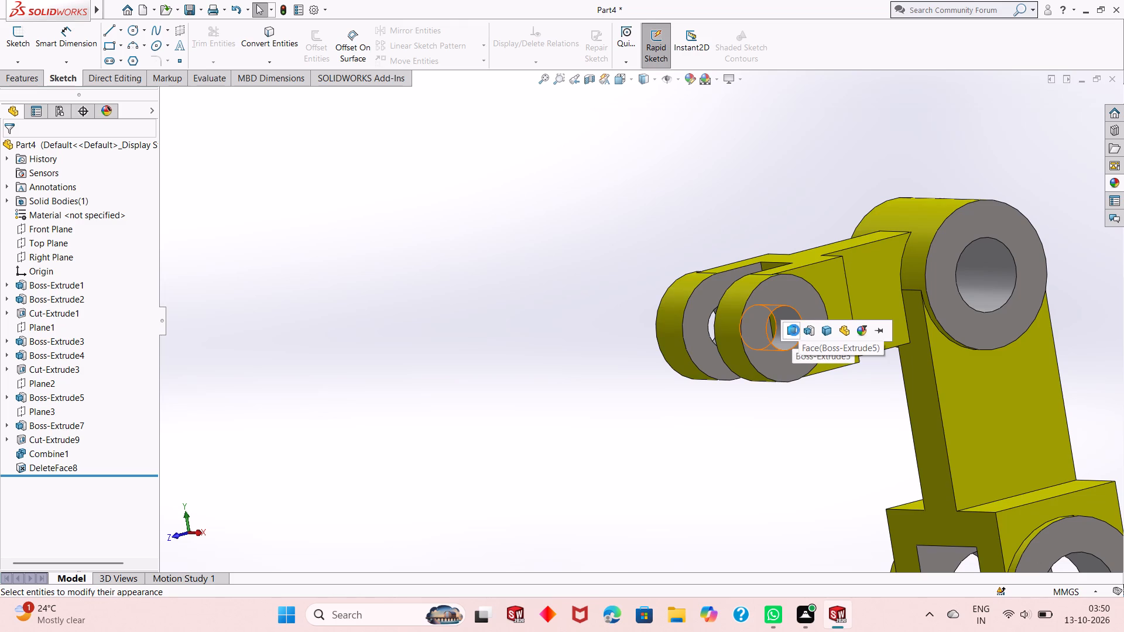
Examine the coloured link from several sides to check the ring faces and bores of both forks and the boss.
middle_drag(669, 360, 683, 364)
scroll(753, 321, down, 3)
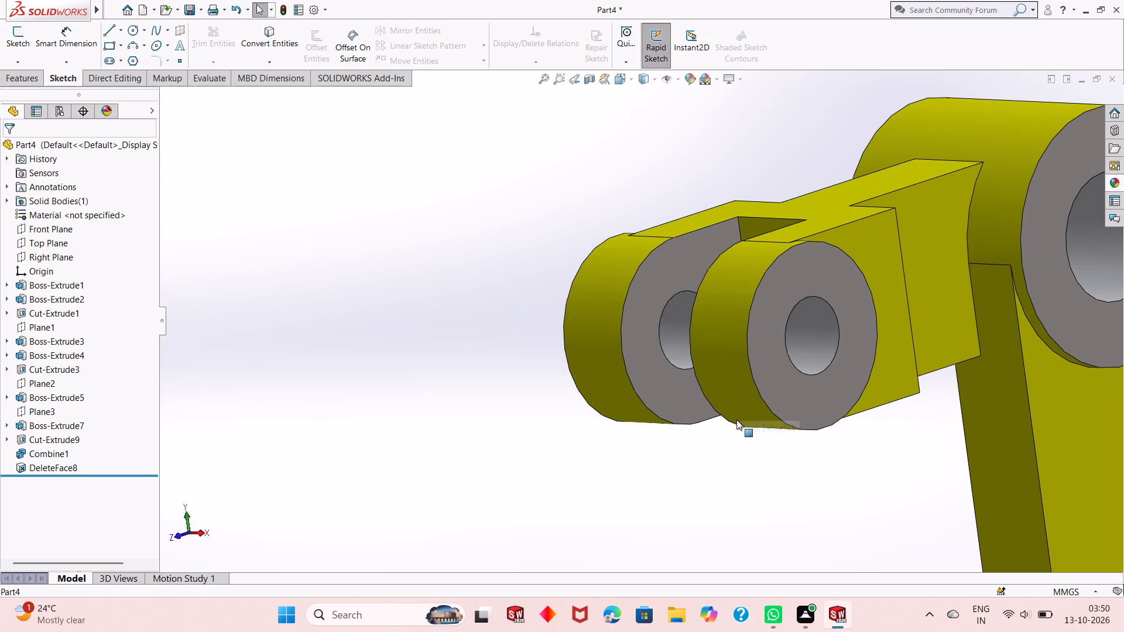
scroll(738, 457, up, 2)
middle_click(756, 389)
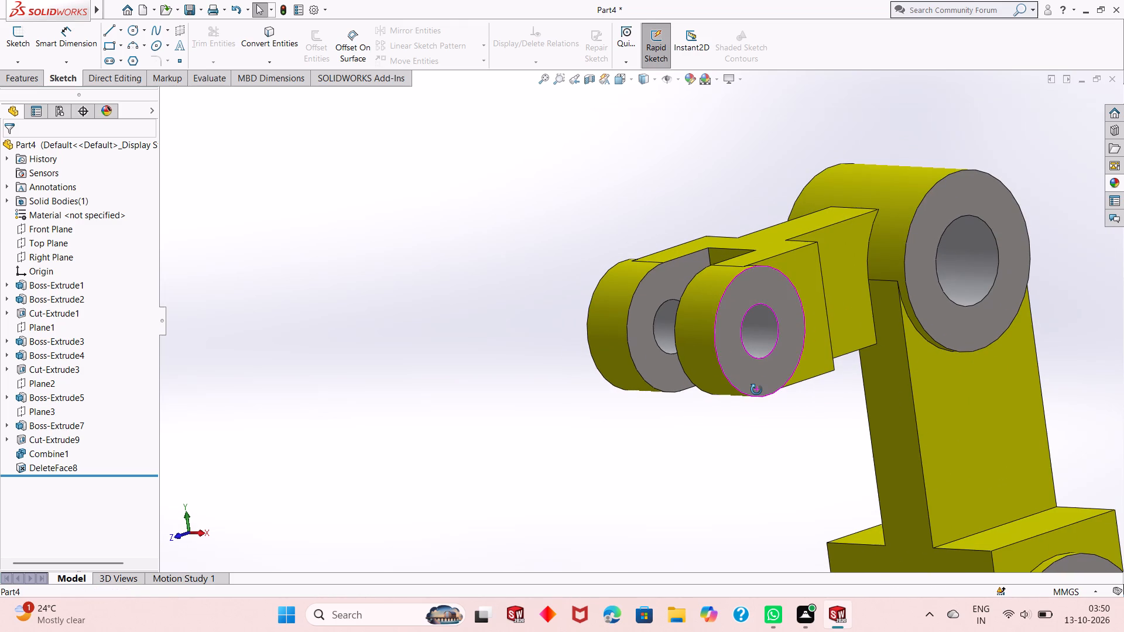
scroll(756, 390, up, 4)
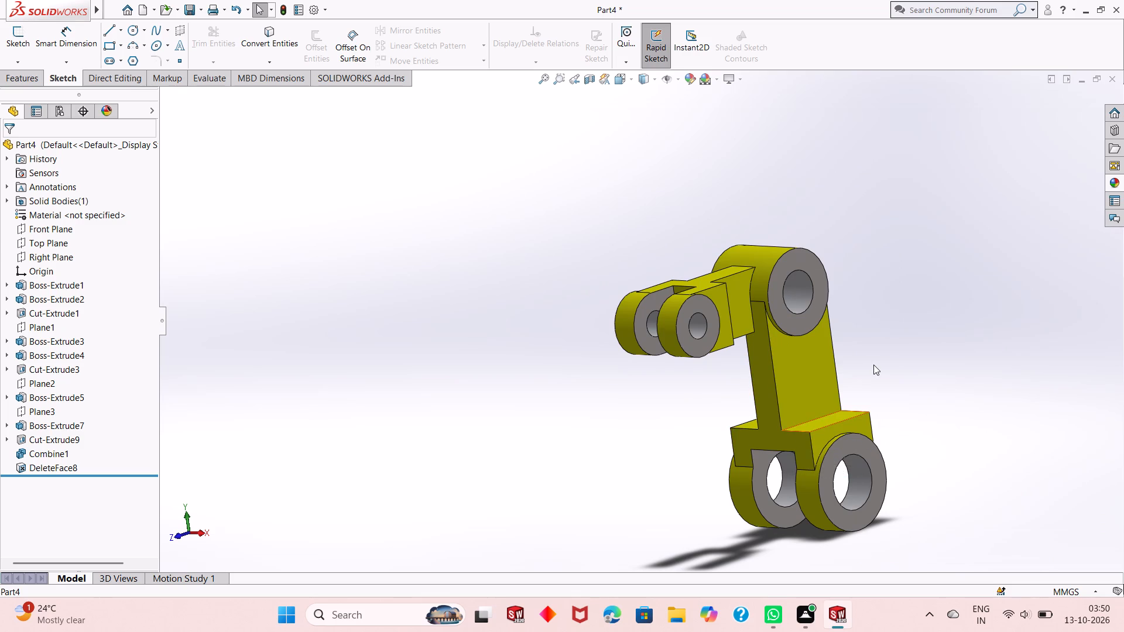
middle_drag(873, 365, 855, 387)
scroll(721, 386, up, 2)
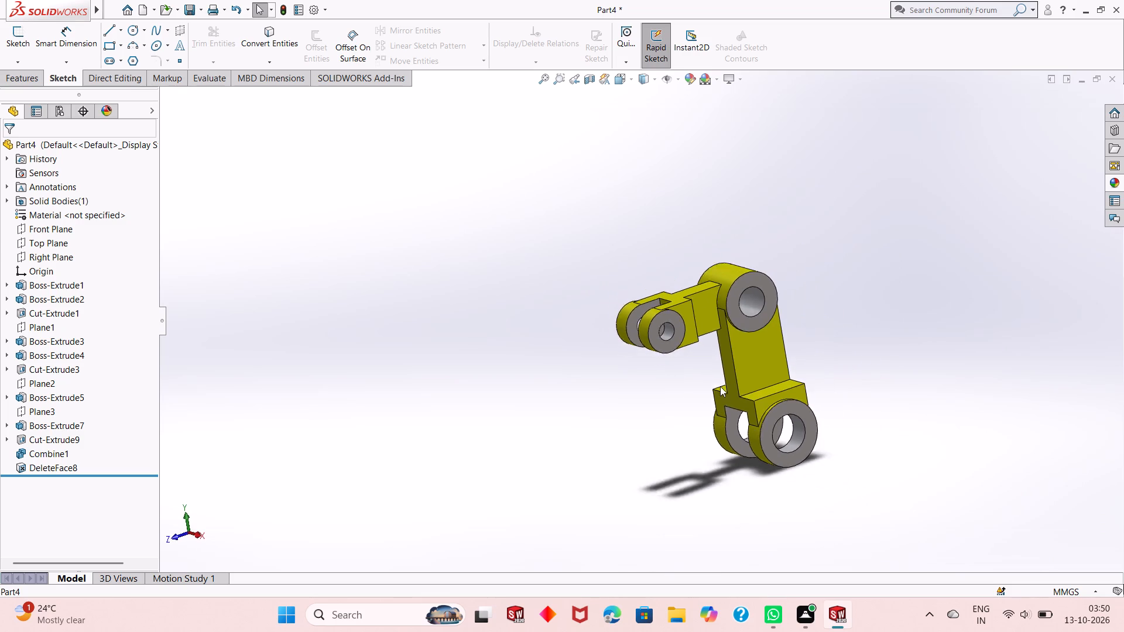
middle_drag(720, 386, 814, 355)
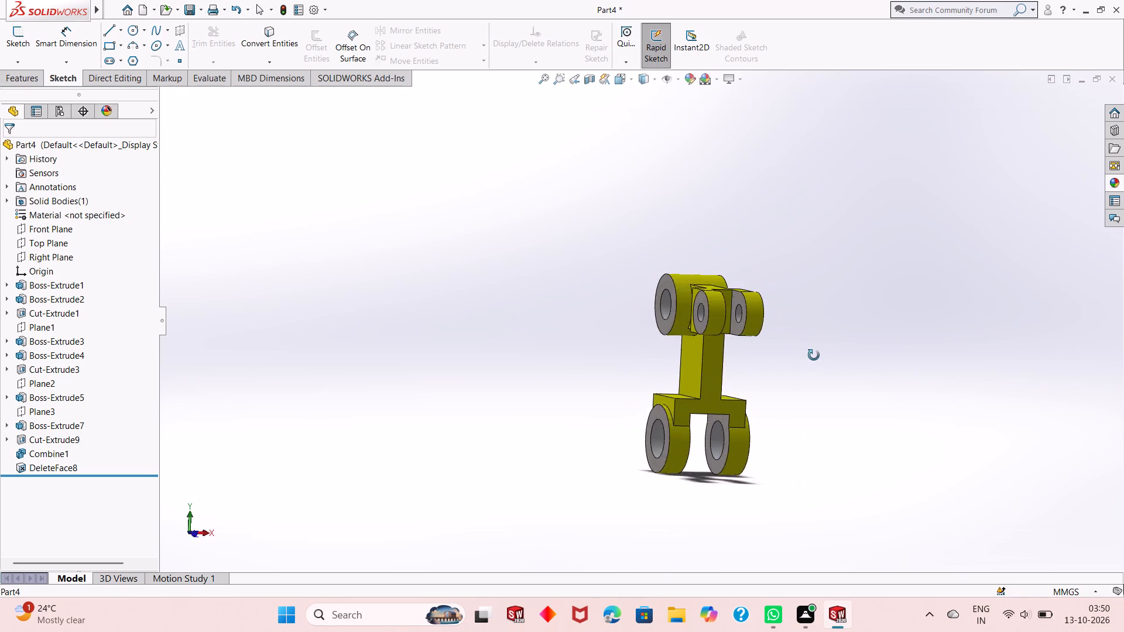
middle_drag(814, 355, 731, 404)
scroll(764, 396, up, 2)
scroll(765, 343, down, 2)
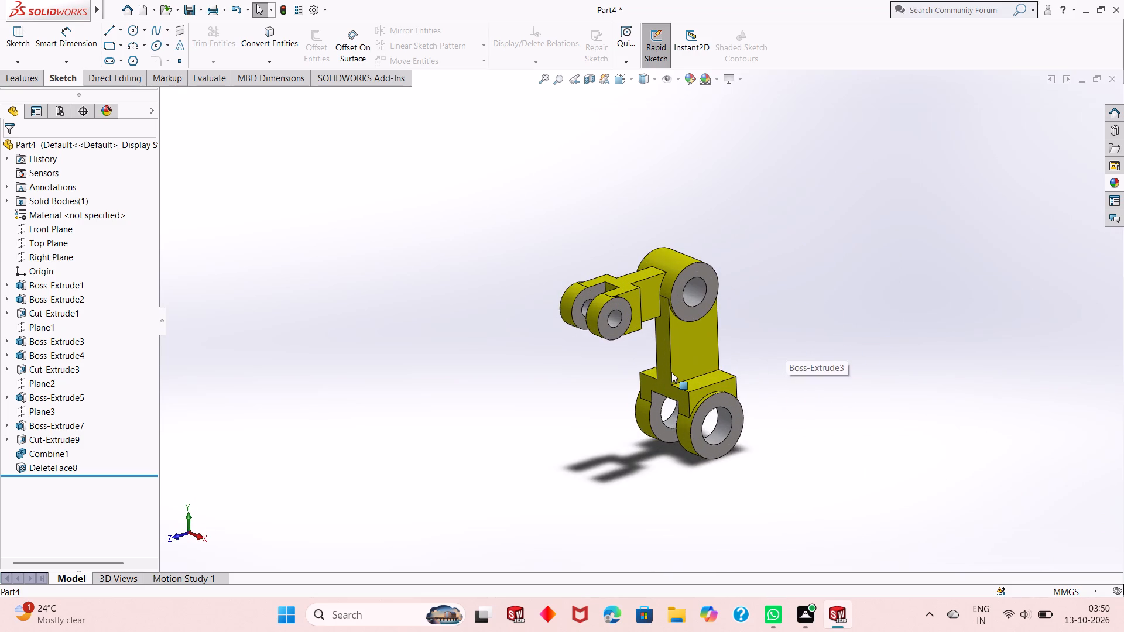
scroll(671, 372, down, 3)
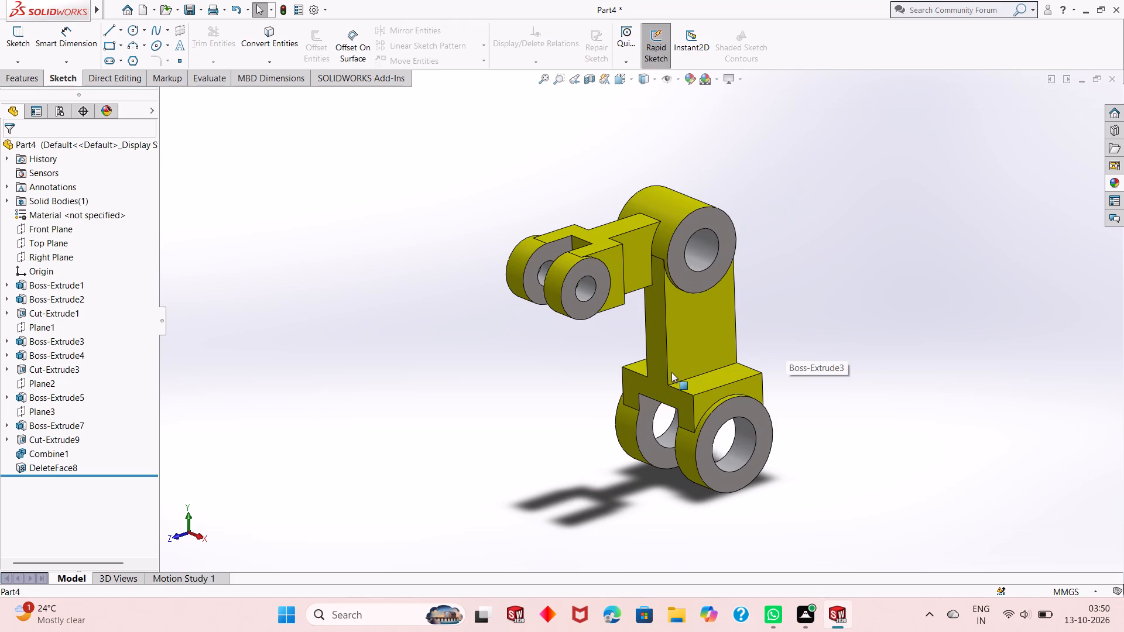
Save the part in the Downloads folder as a SOLIDWORKS Part named Double clevis link.
key(ctrl+s)
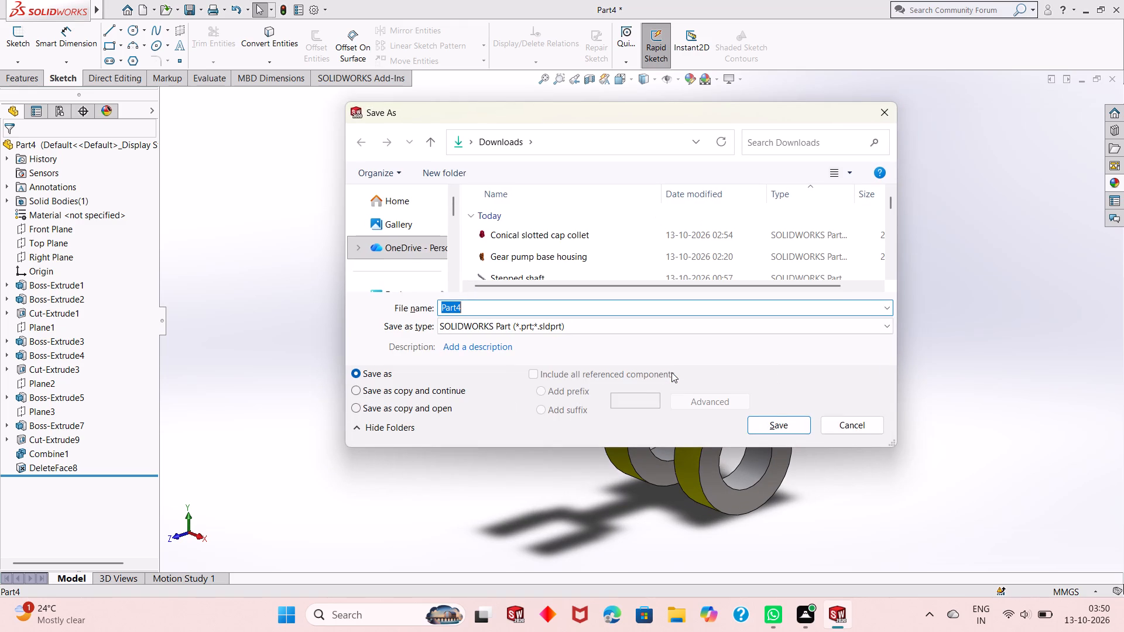
text(Double)
key(space)
text(clevis)
key(space)
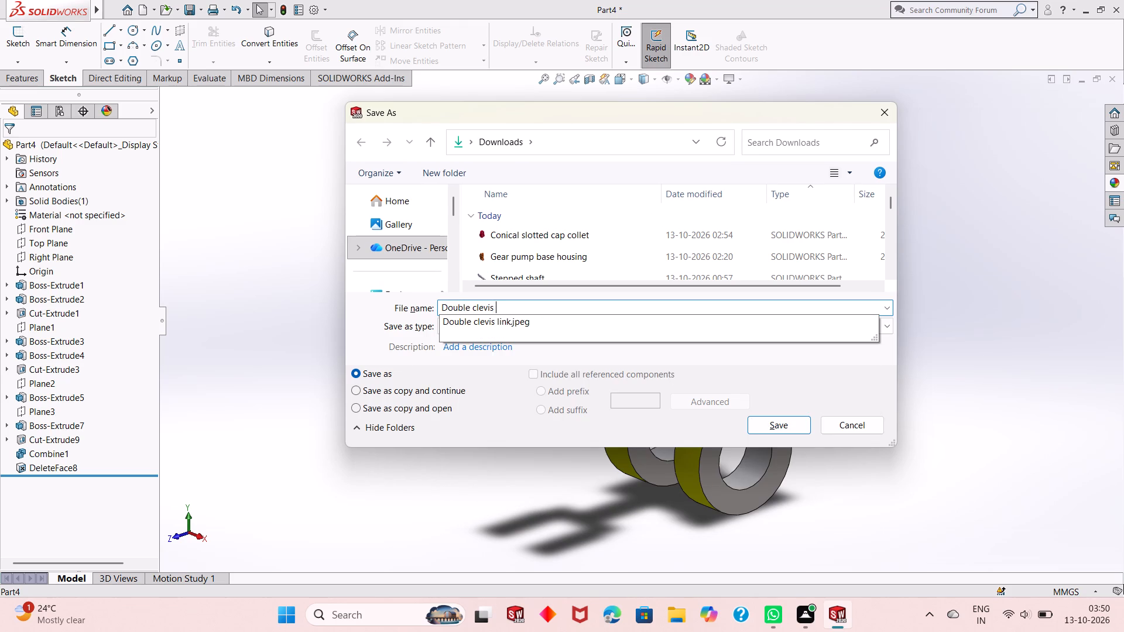
text(link)
key(space)
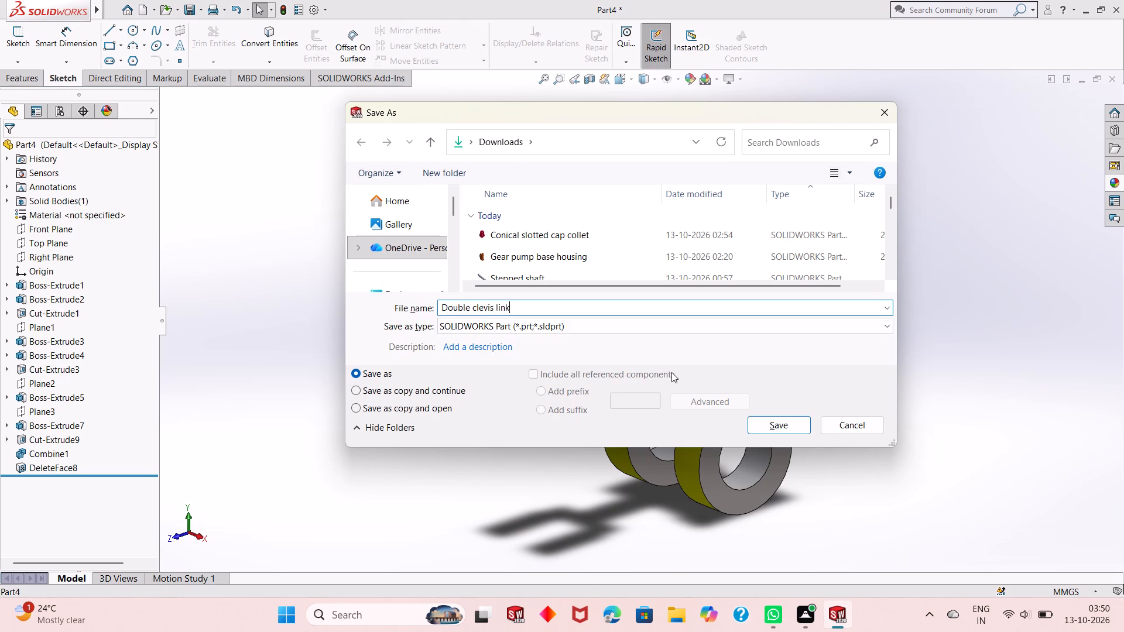
key(BackSpace)
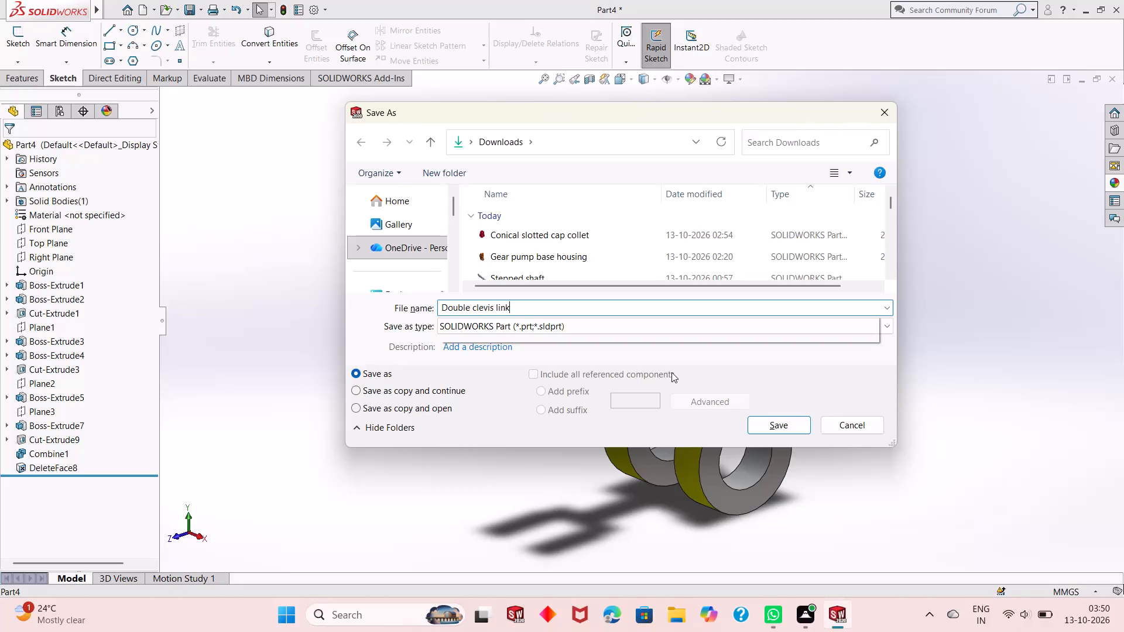
key(Return)
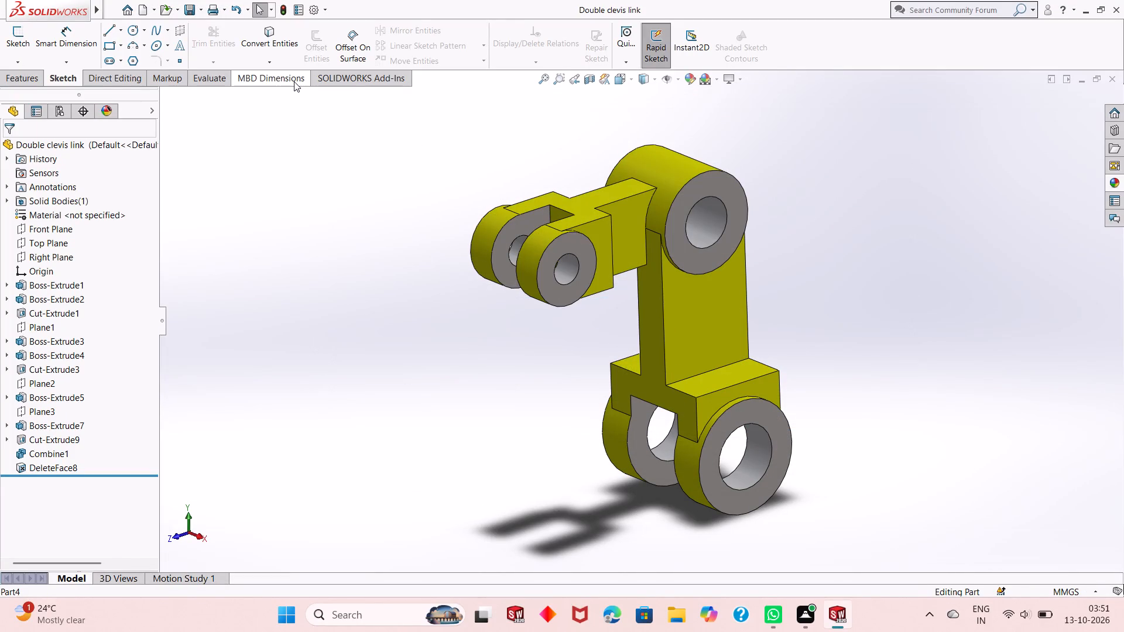
Save a PDF copy of the part in Downloads in Adobe Portable Document Format, keeping the name Double clevis link.
click(203, 11)
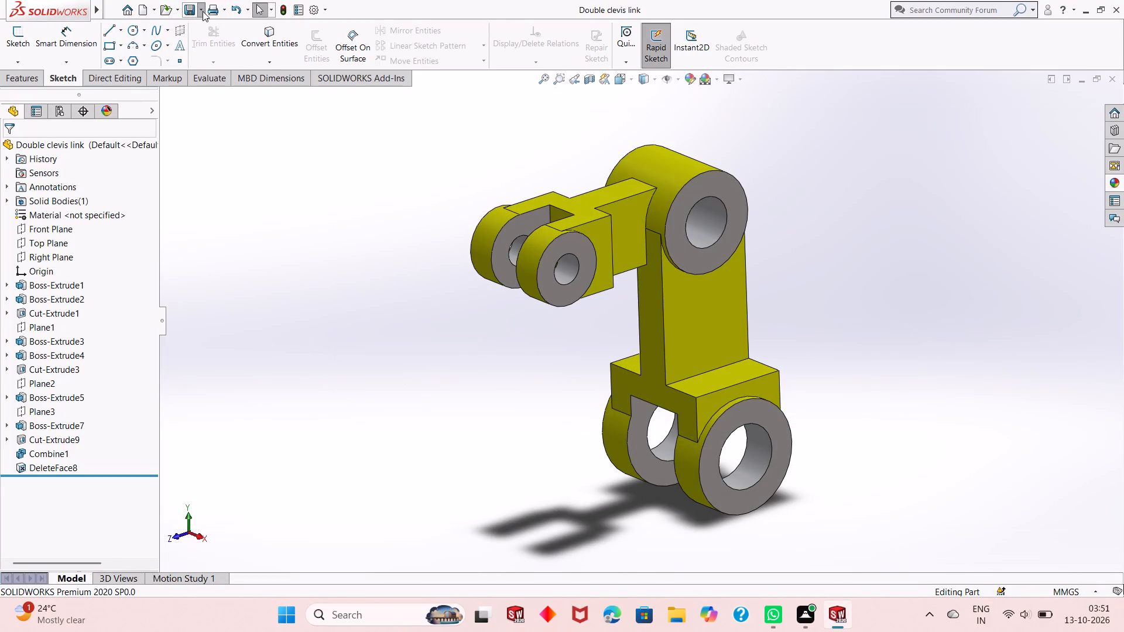
click(211, 36)
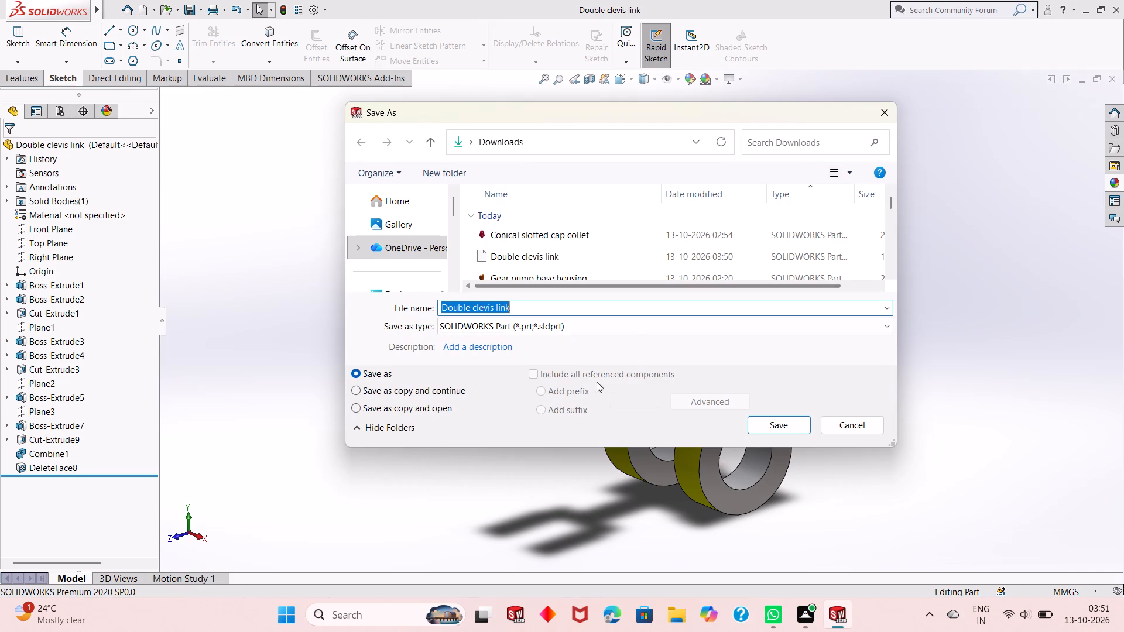
click(618, 322)
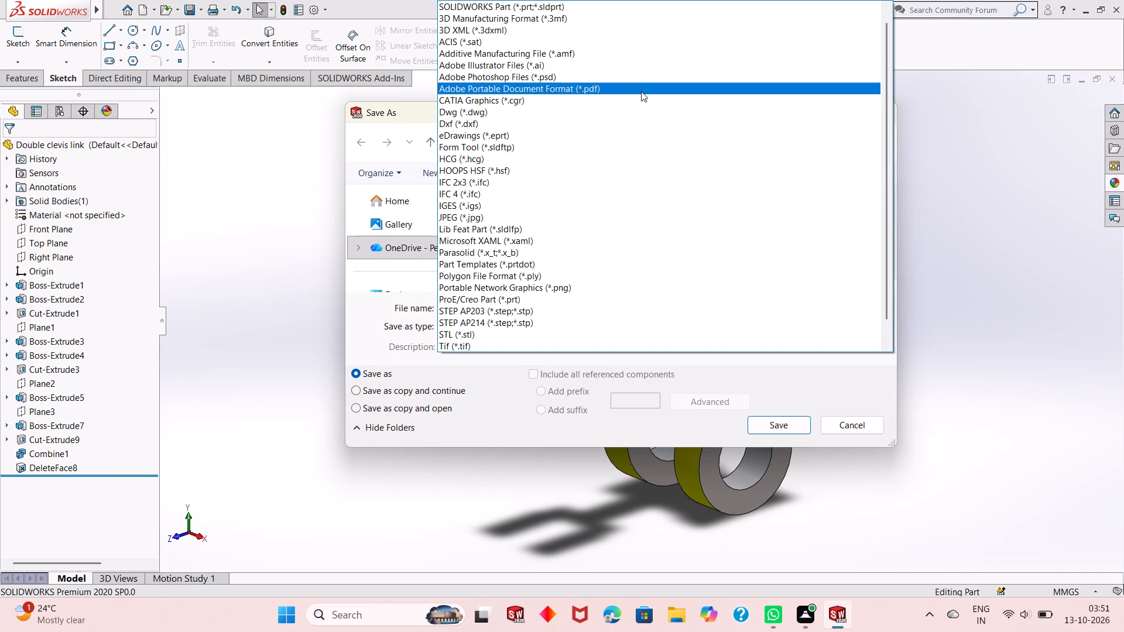
click(642, 91)
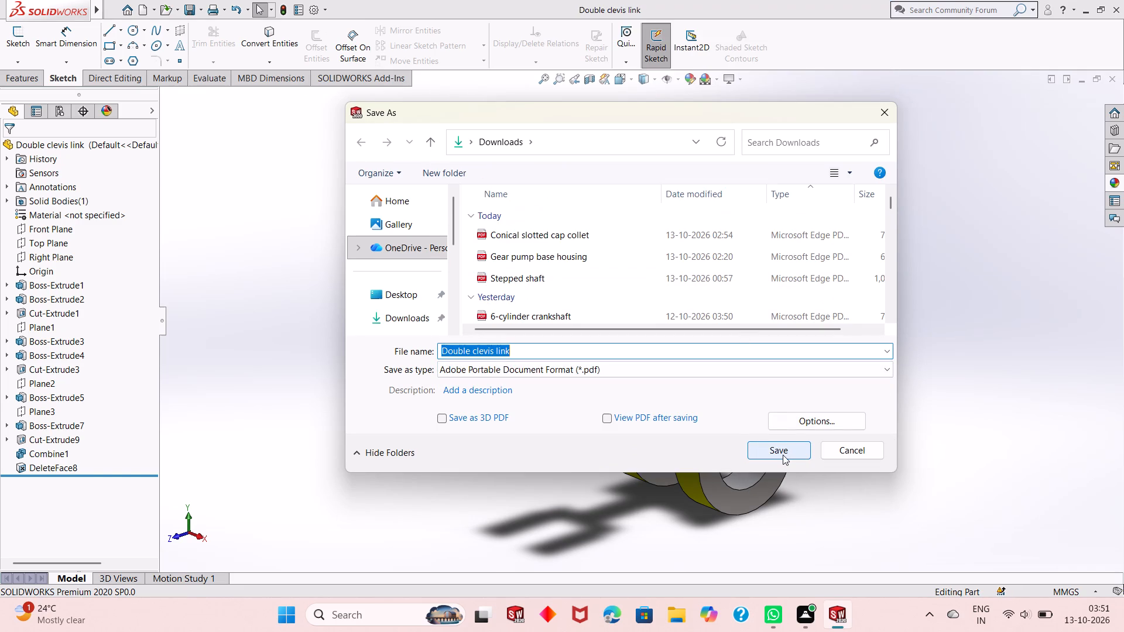
click(783, 455)
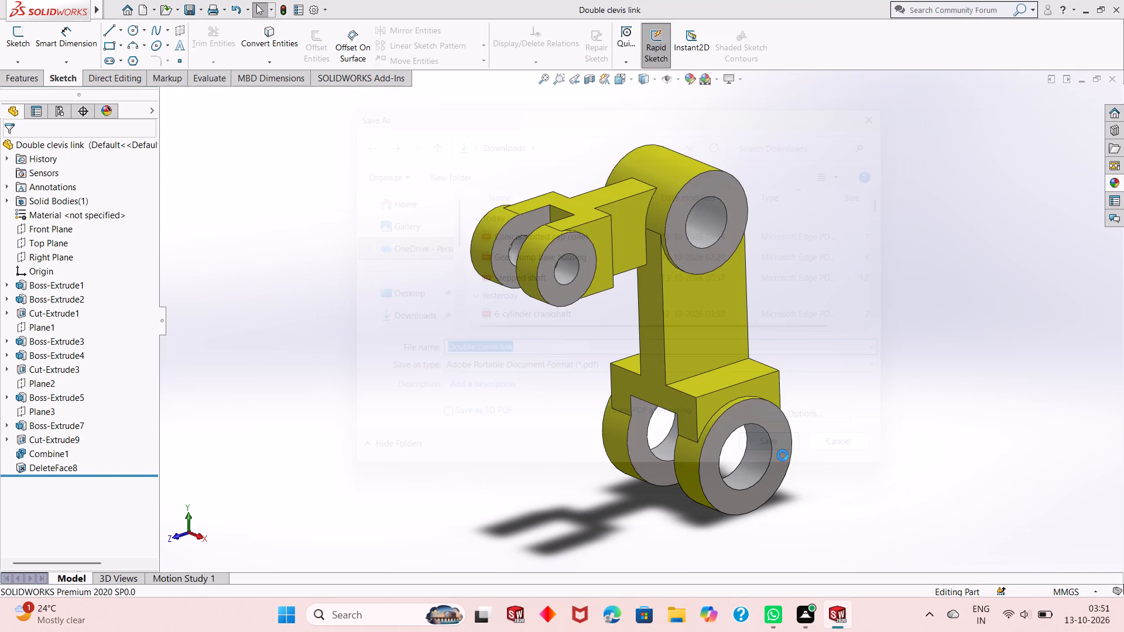